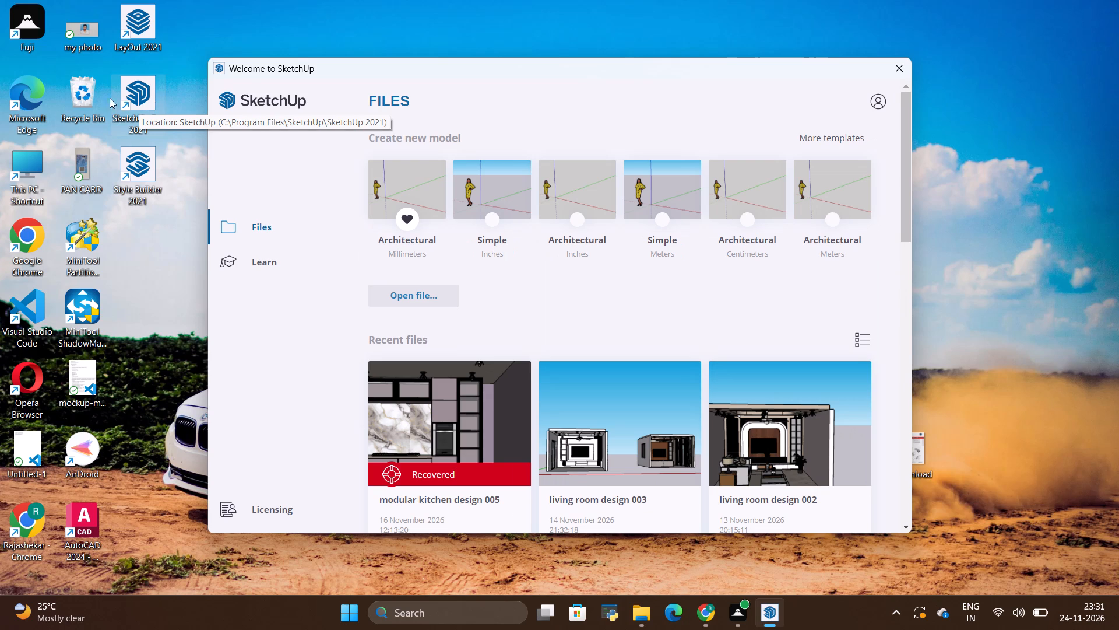
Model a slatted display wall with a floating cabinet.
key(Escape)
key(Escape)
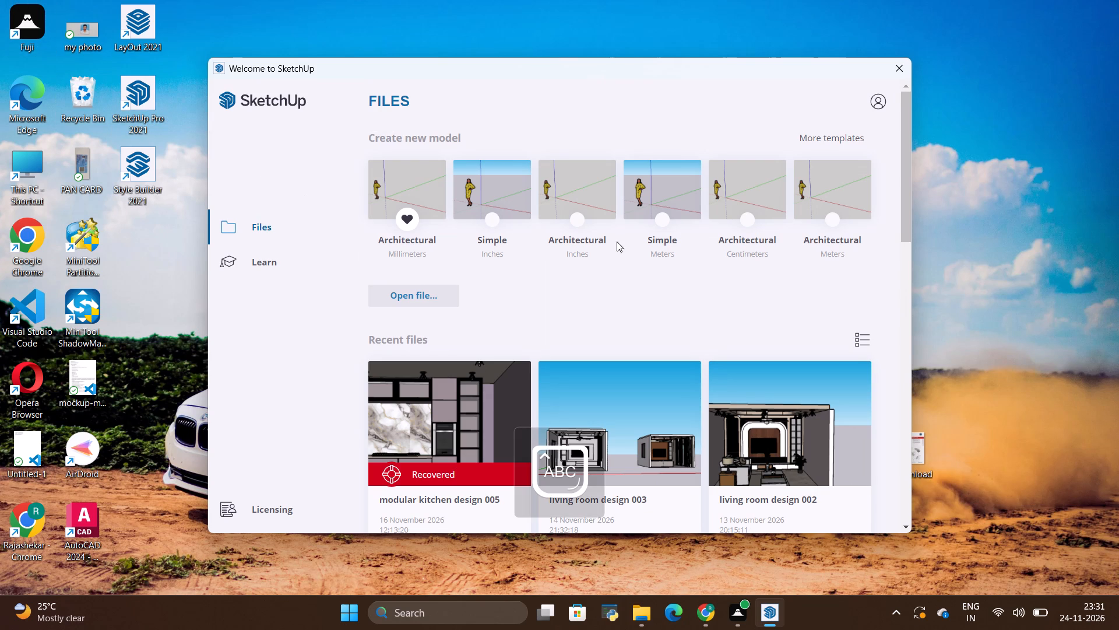
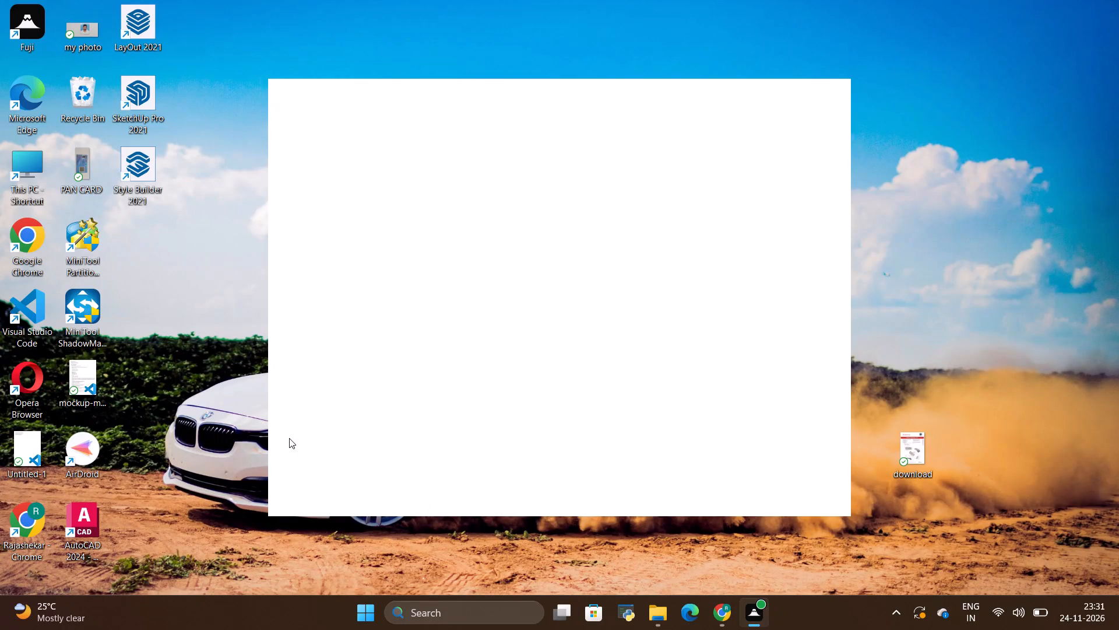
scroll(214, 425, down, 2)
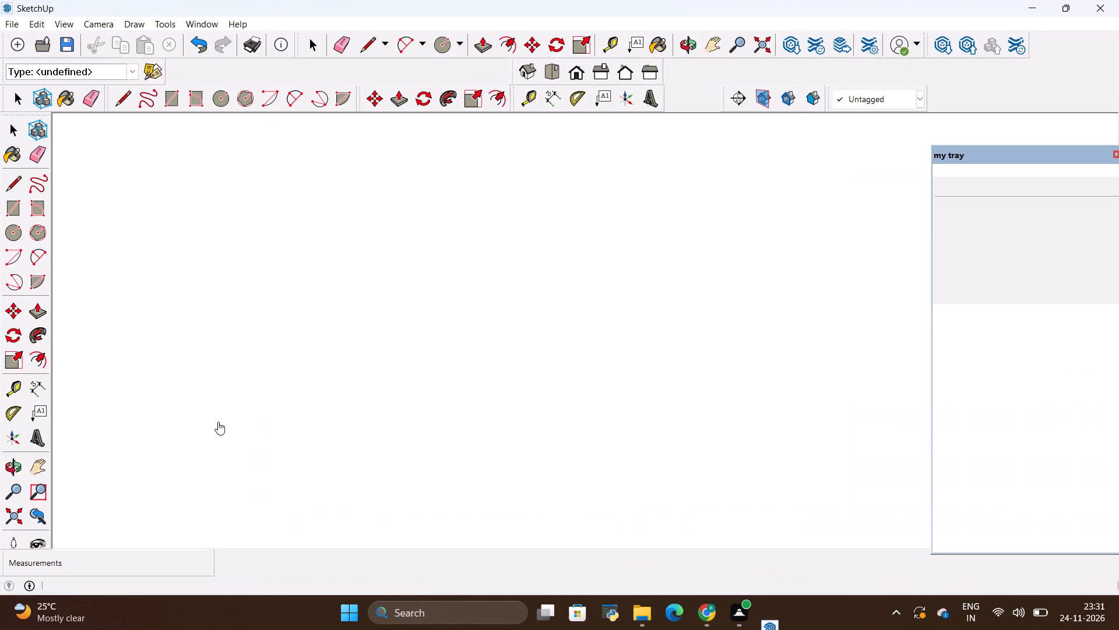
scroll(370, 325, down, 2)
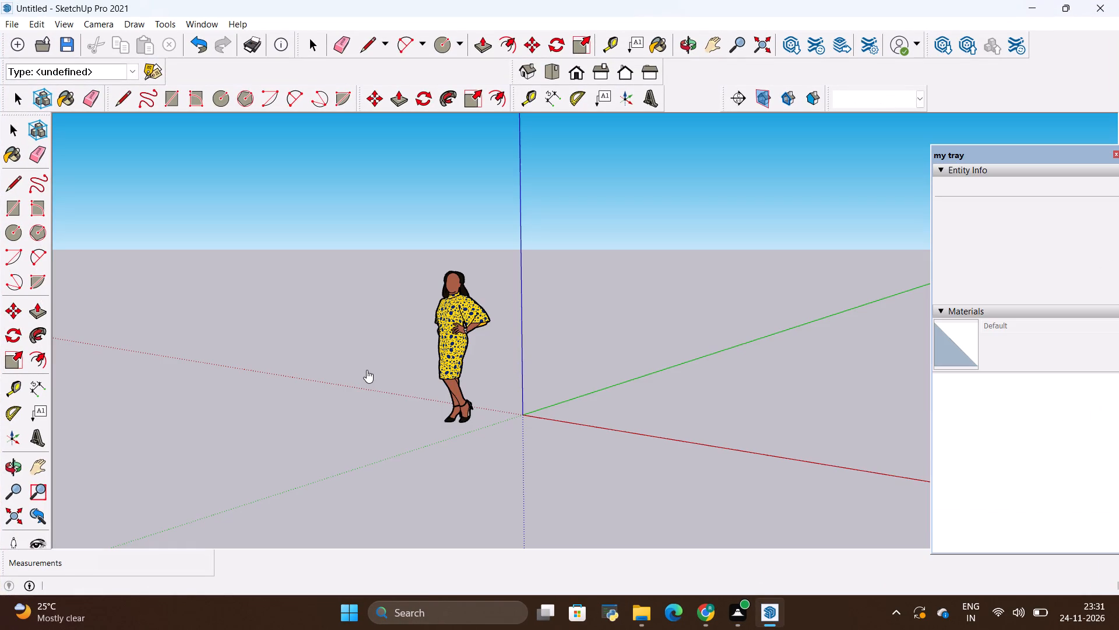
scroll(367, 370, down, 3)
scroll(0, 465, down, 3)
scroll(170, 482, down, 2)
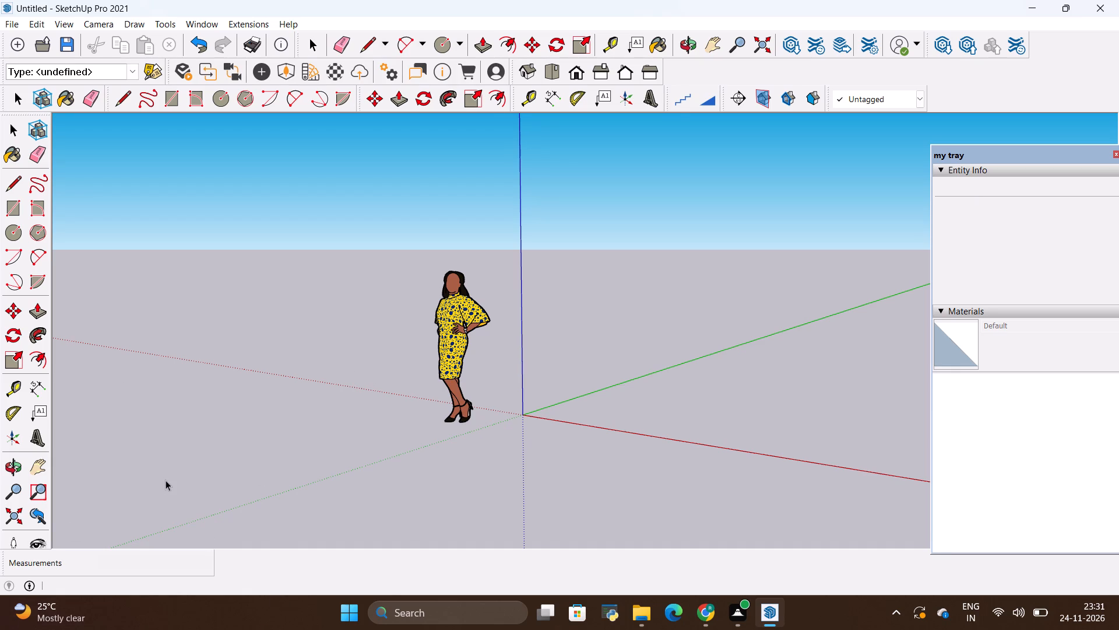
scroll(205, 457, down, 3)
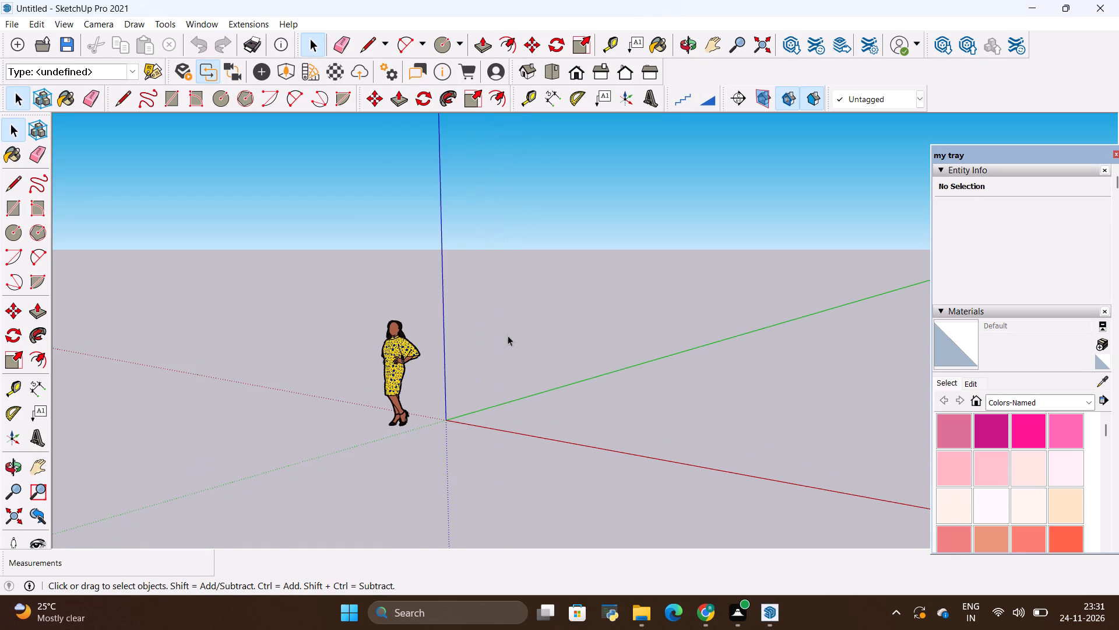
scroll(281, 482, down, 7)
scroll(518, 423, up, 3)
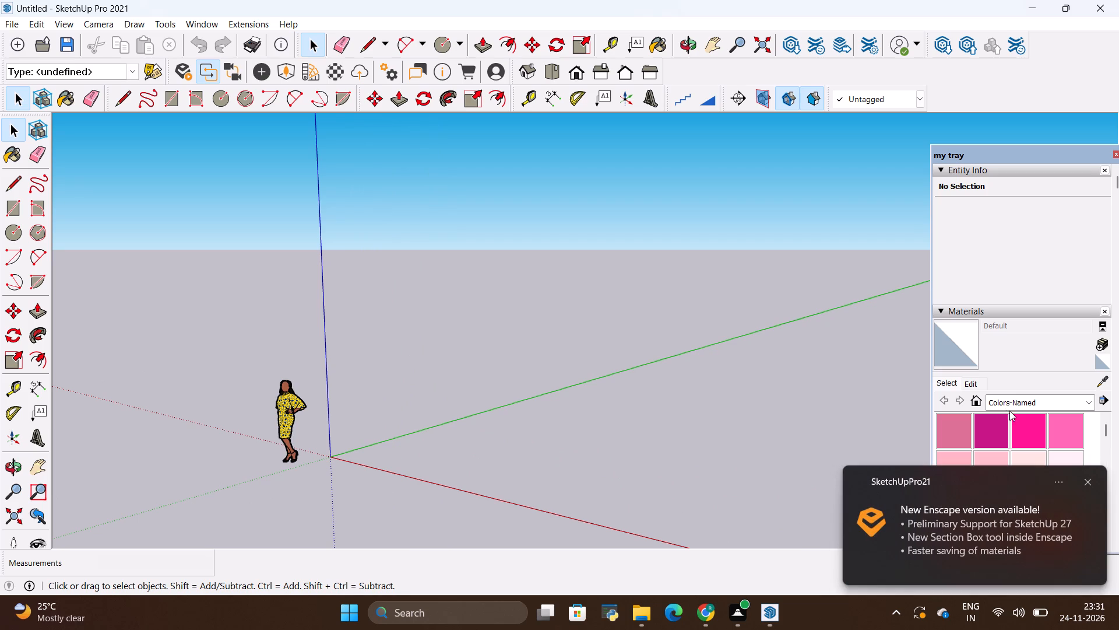
Dismiss the Enscape new-version notification.
click(1090, 483)
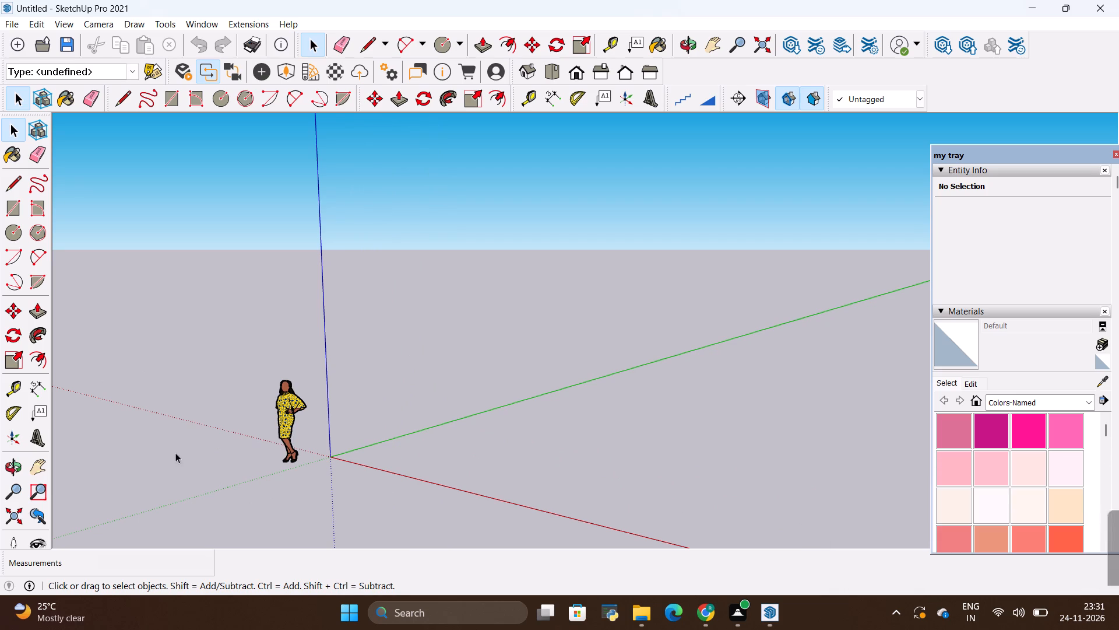
Orbit around the origin and the standing scale figure to examine the empty model from several angles.
click(10, 465)
drag(247, 466, 444, 412)
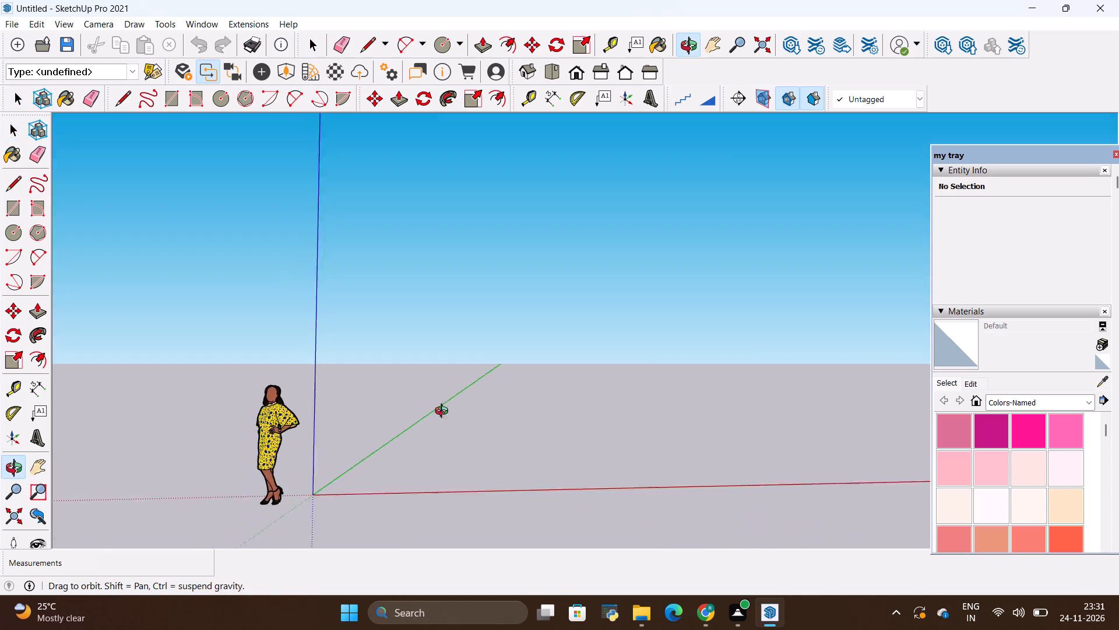
drag(444, 412, 292, 514)
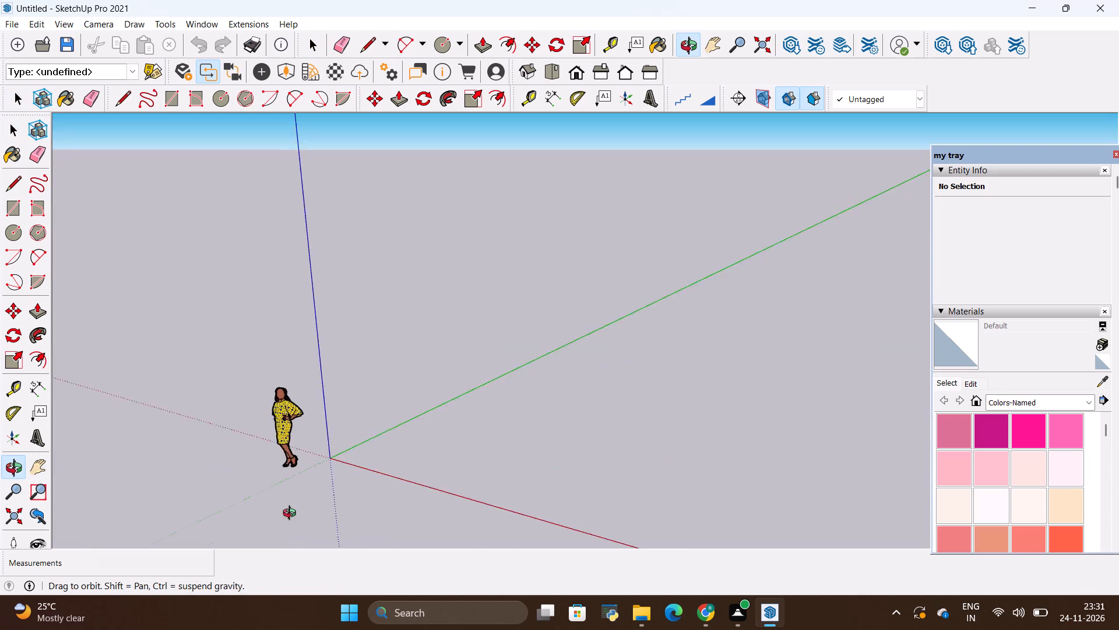
drag(292, 514, 394, 454)
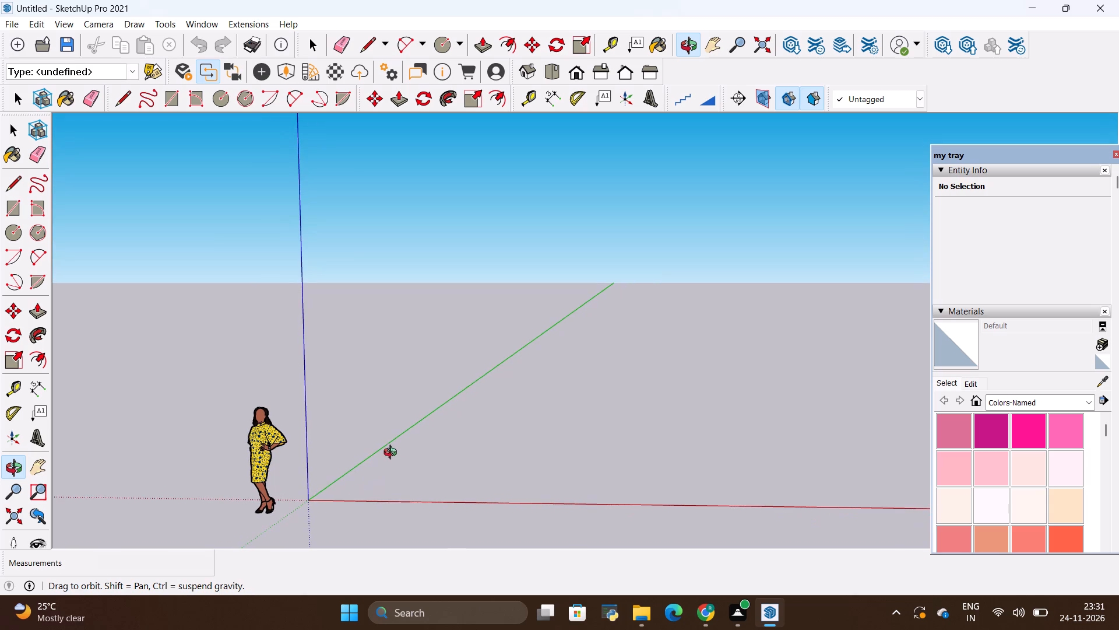
drag(230, 472, 298, 449)
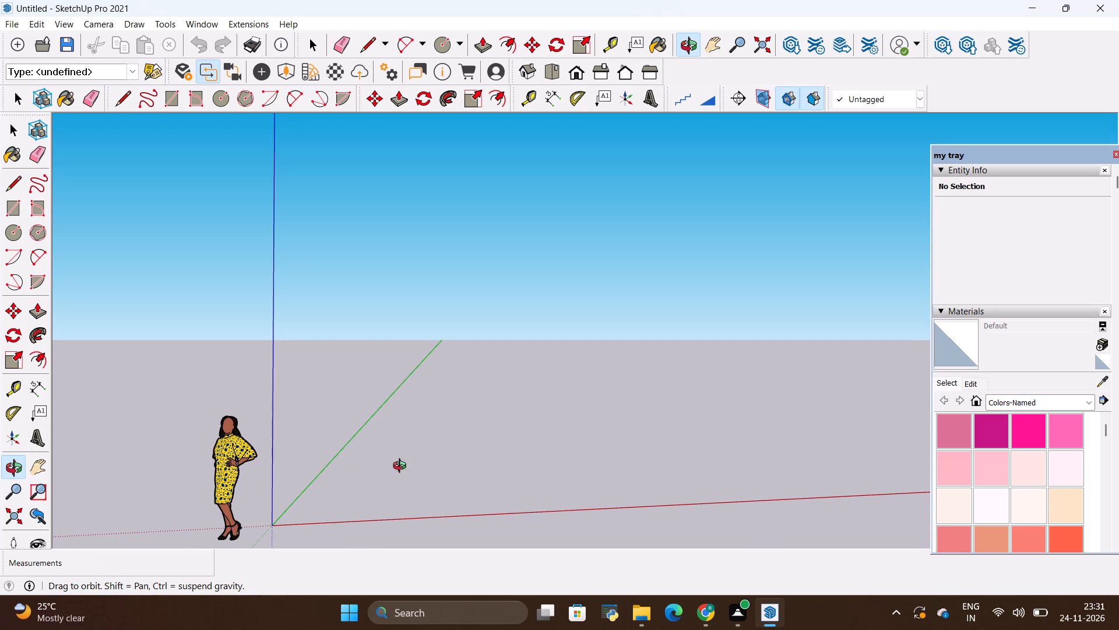
scroll(455, 421, down, 2)
scroll(451, 423, up, 2)
scroll(301, 406, down, 2)
drag(511, 425, 397, 489)
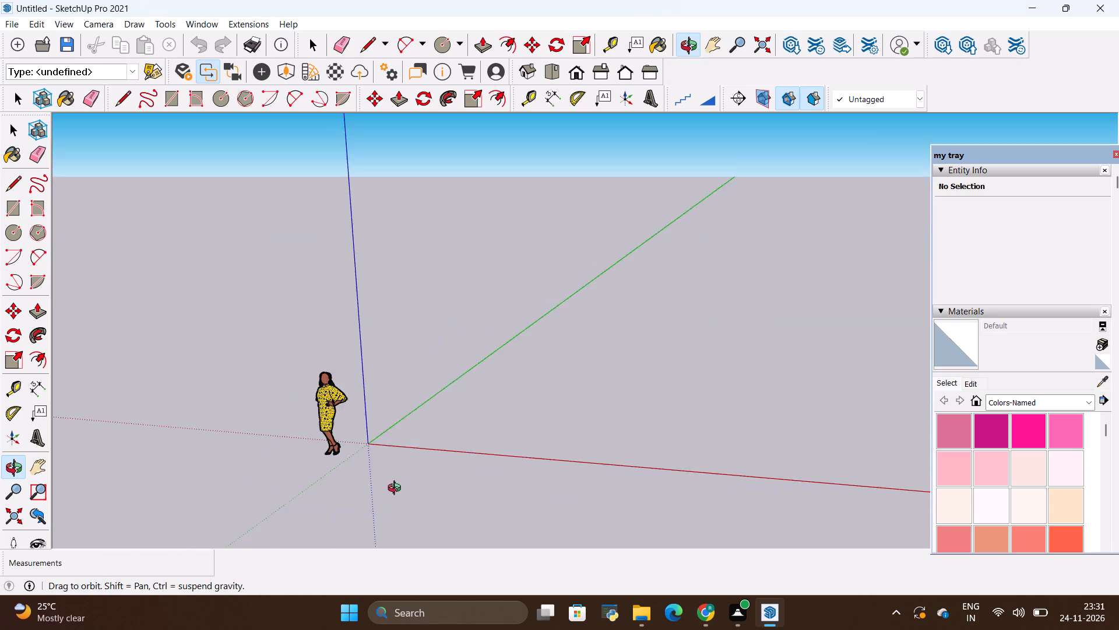
drag(397, 489, 531, 469)
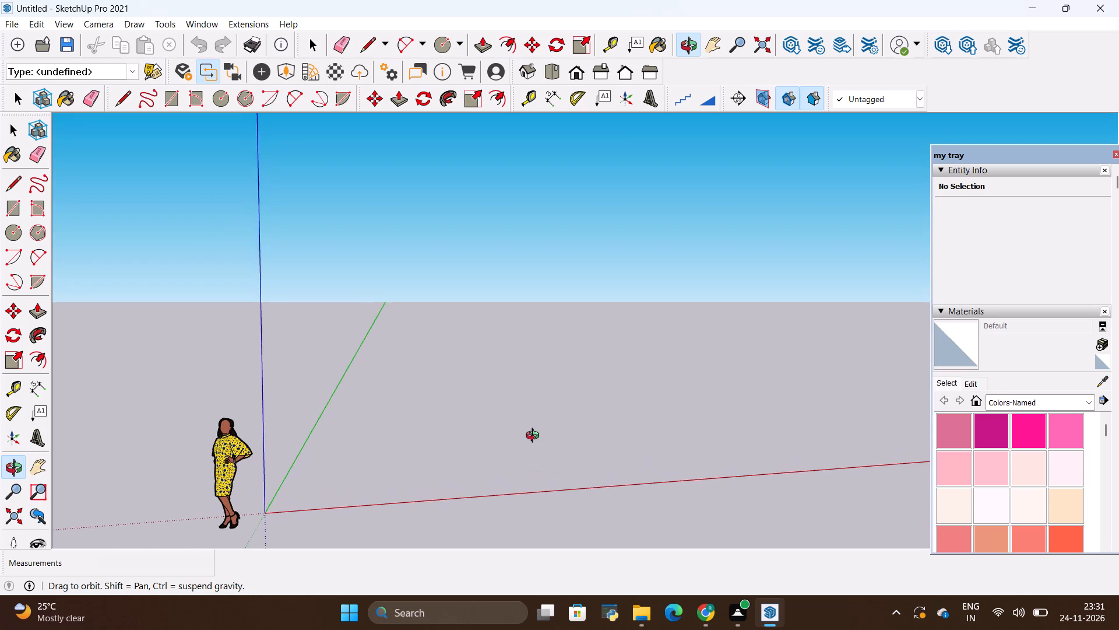
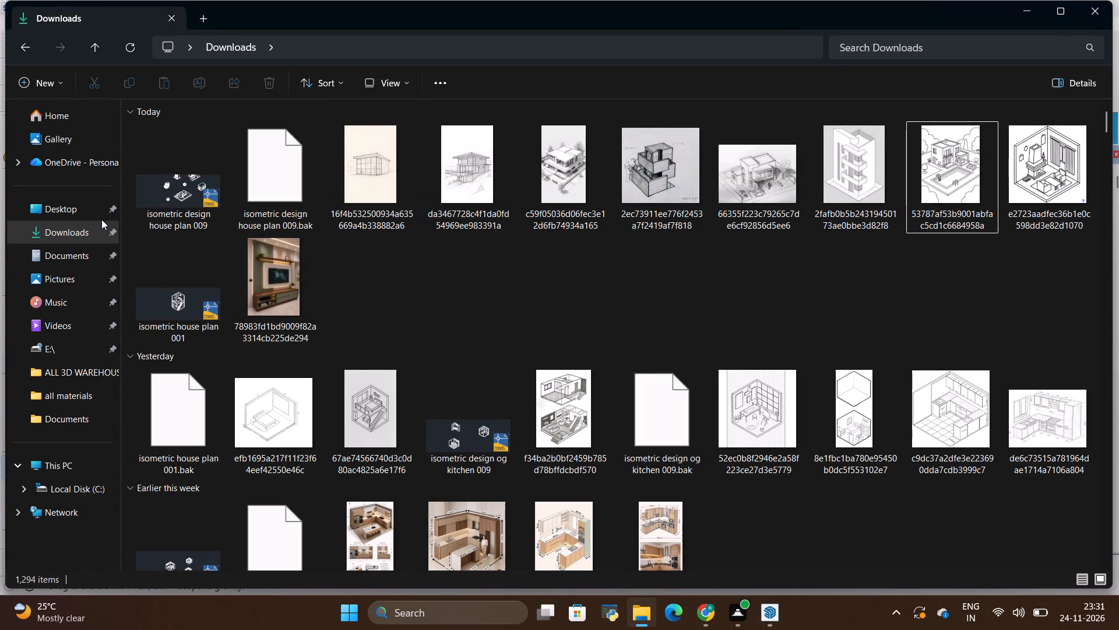
Open the TV wall unit reference photo from Downloads and study it against the empty SketchUp model.
click(73, 228)
double_click(152, 184)
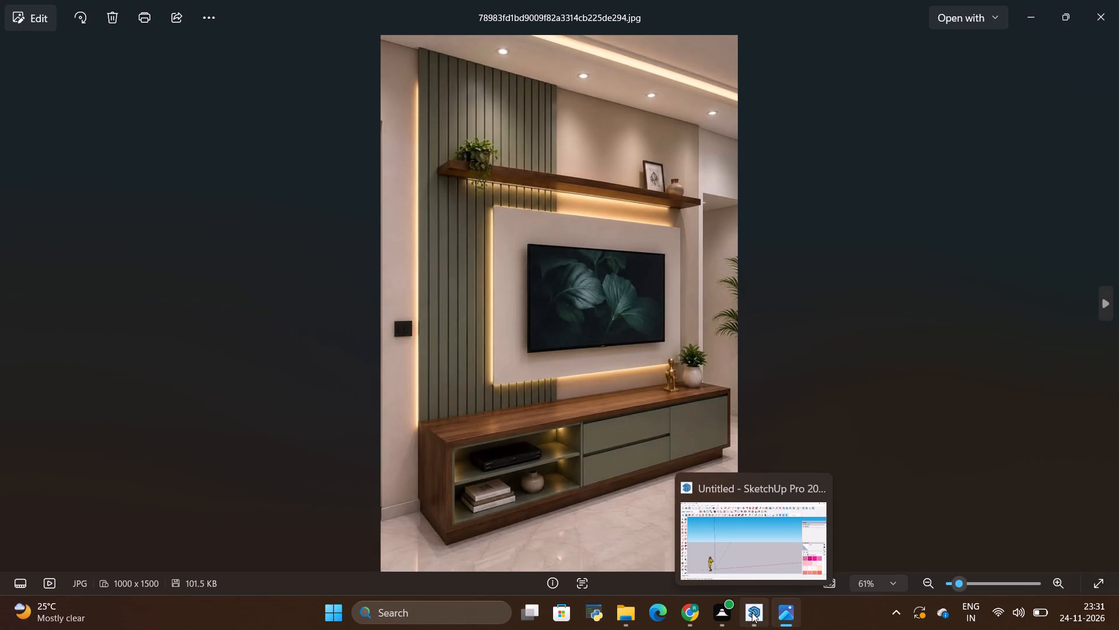
scroll(434, 496, down, 2)
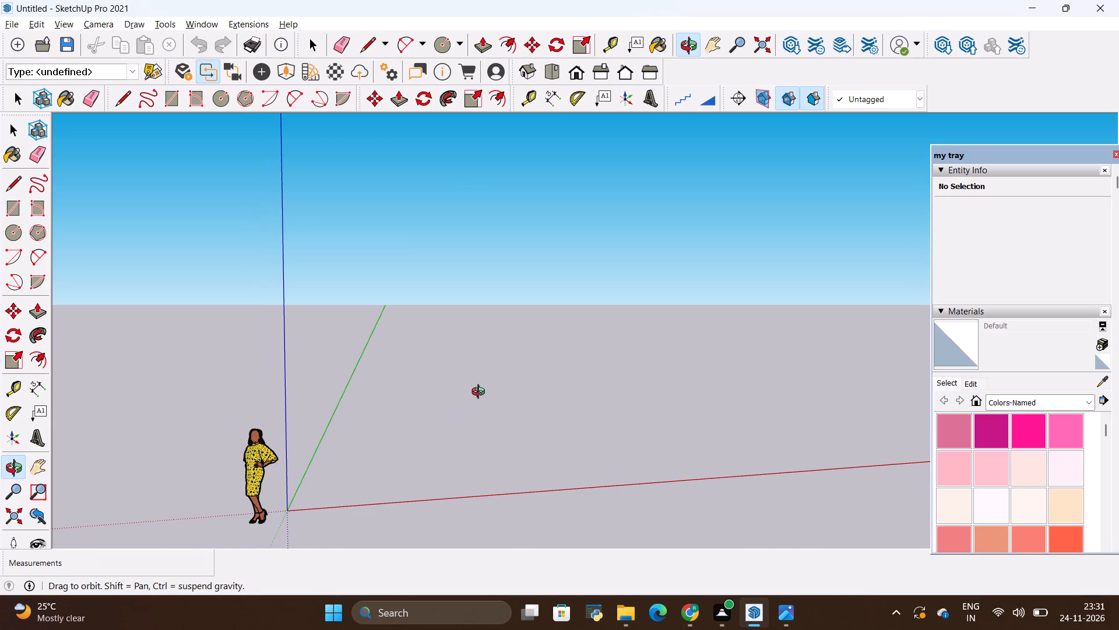
key(alt+Tab)
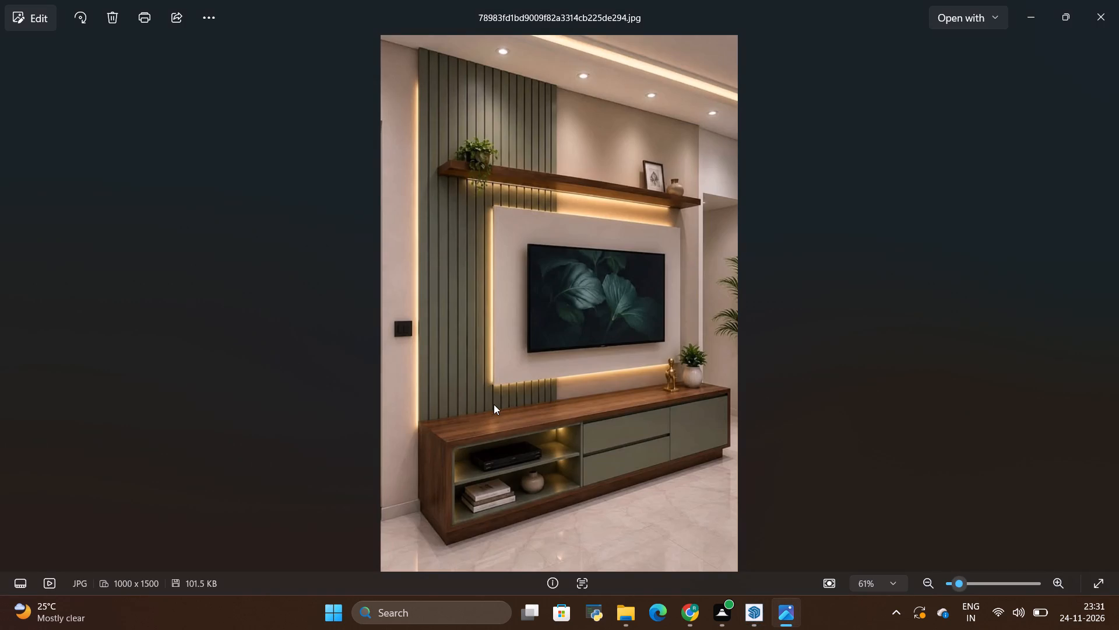
key(alt+Tab)
key(alt+Tab)
key(alt+Tab)
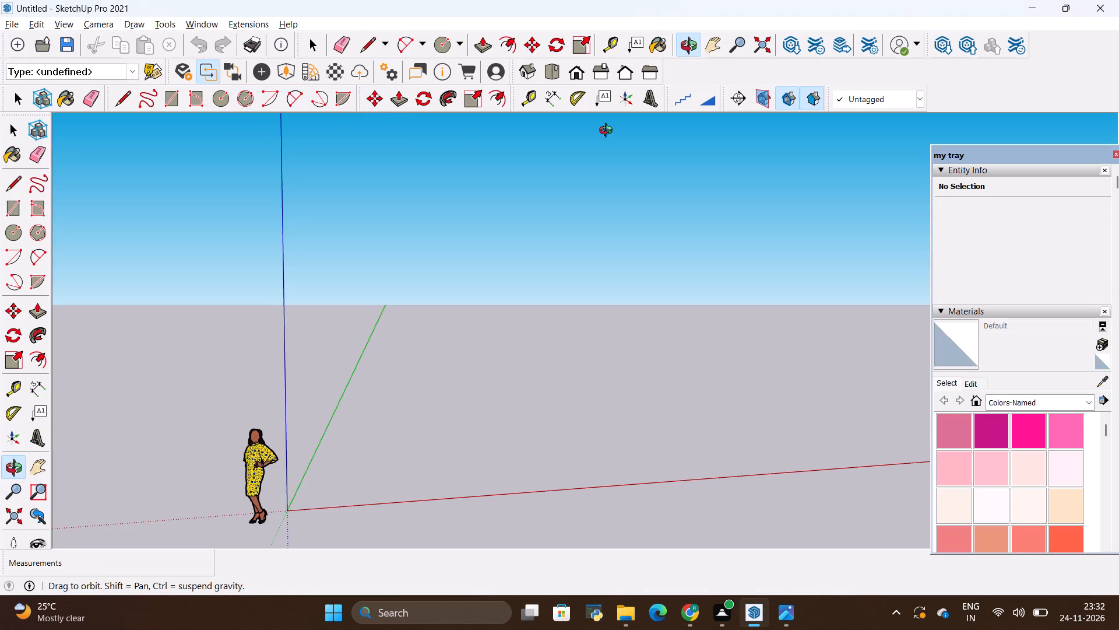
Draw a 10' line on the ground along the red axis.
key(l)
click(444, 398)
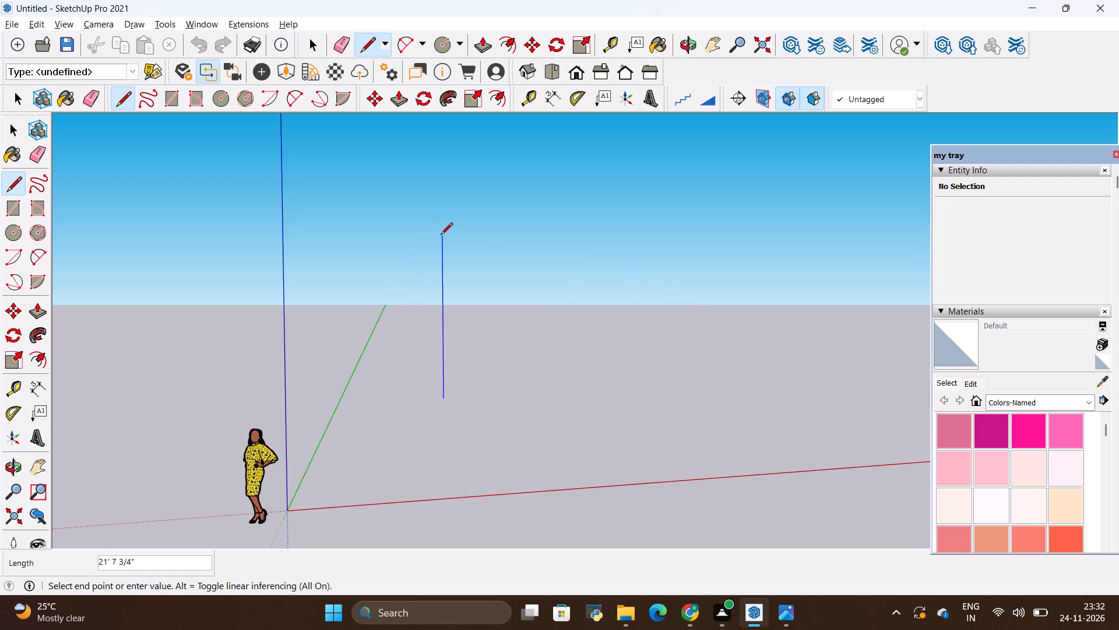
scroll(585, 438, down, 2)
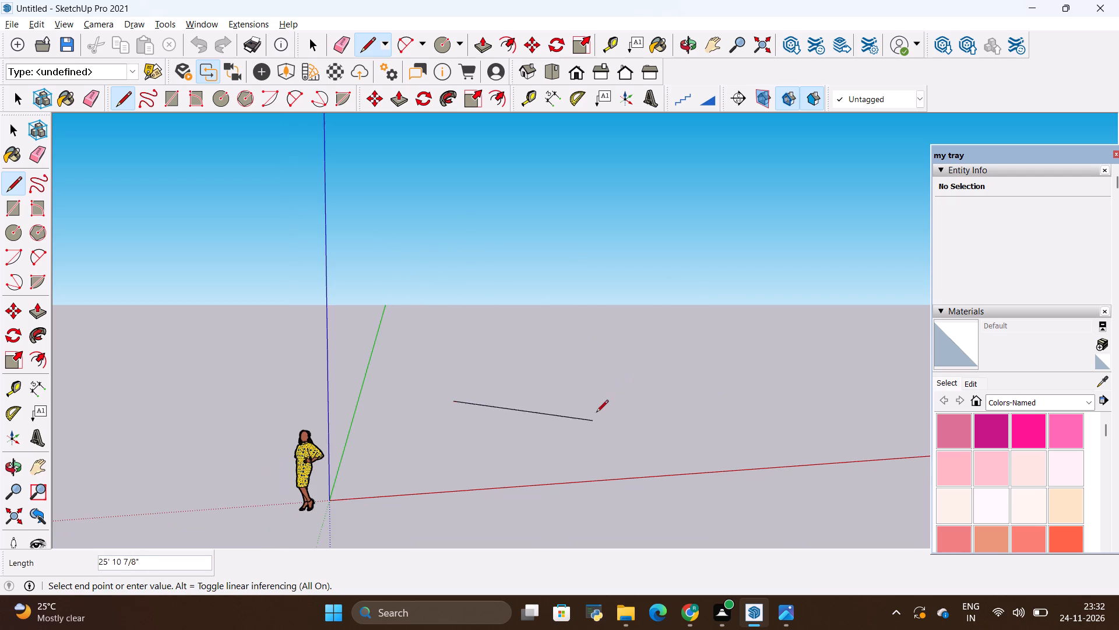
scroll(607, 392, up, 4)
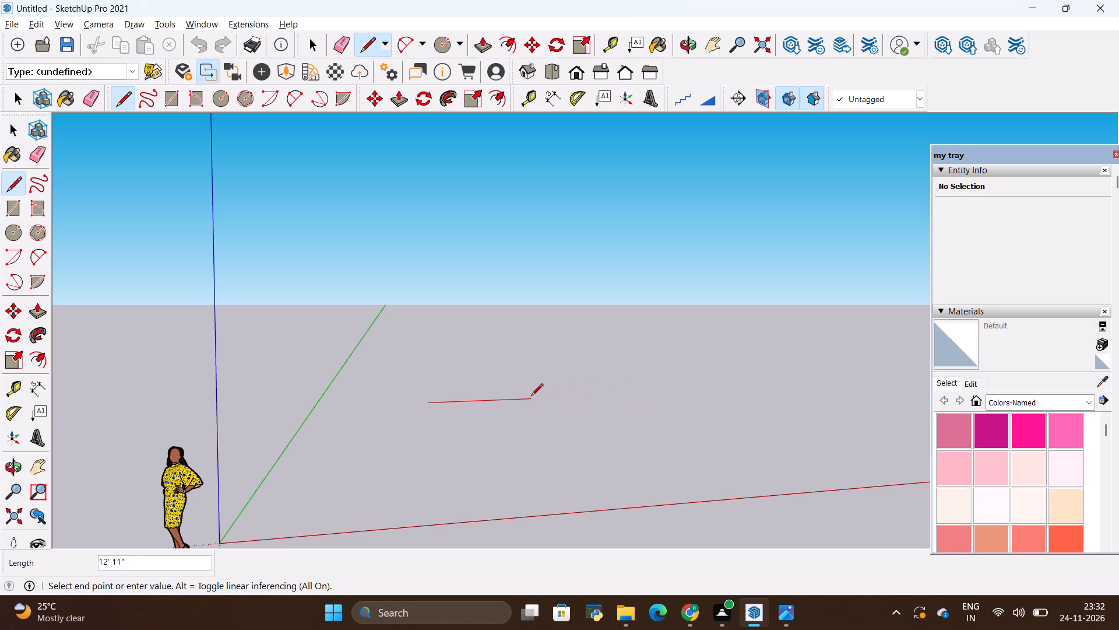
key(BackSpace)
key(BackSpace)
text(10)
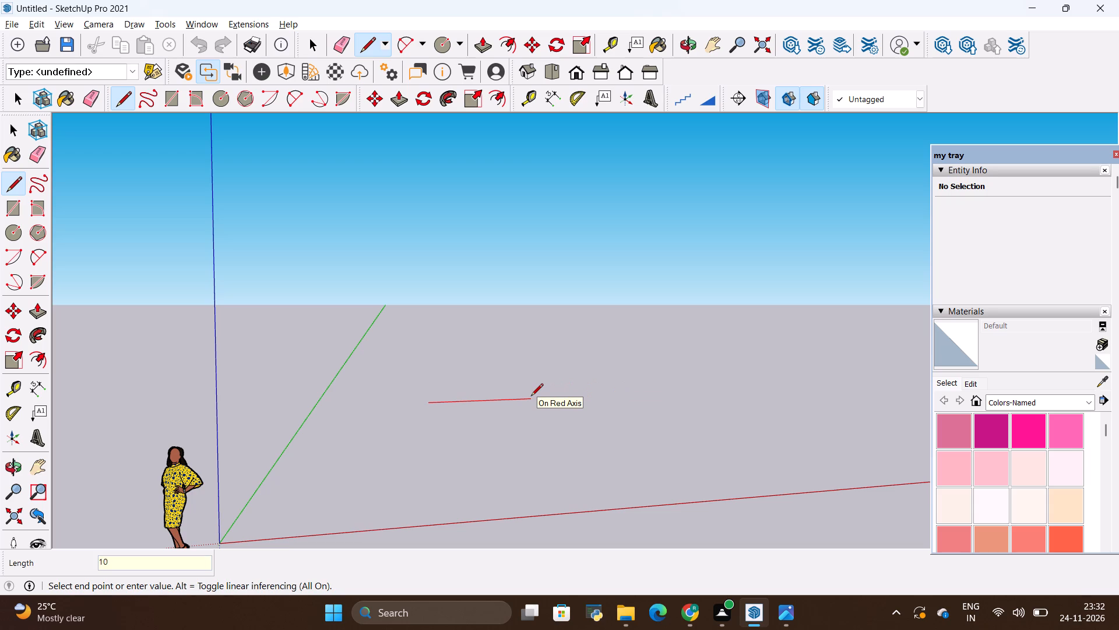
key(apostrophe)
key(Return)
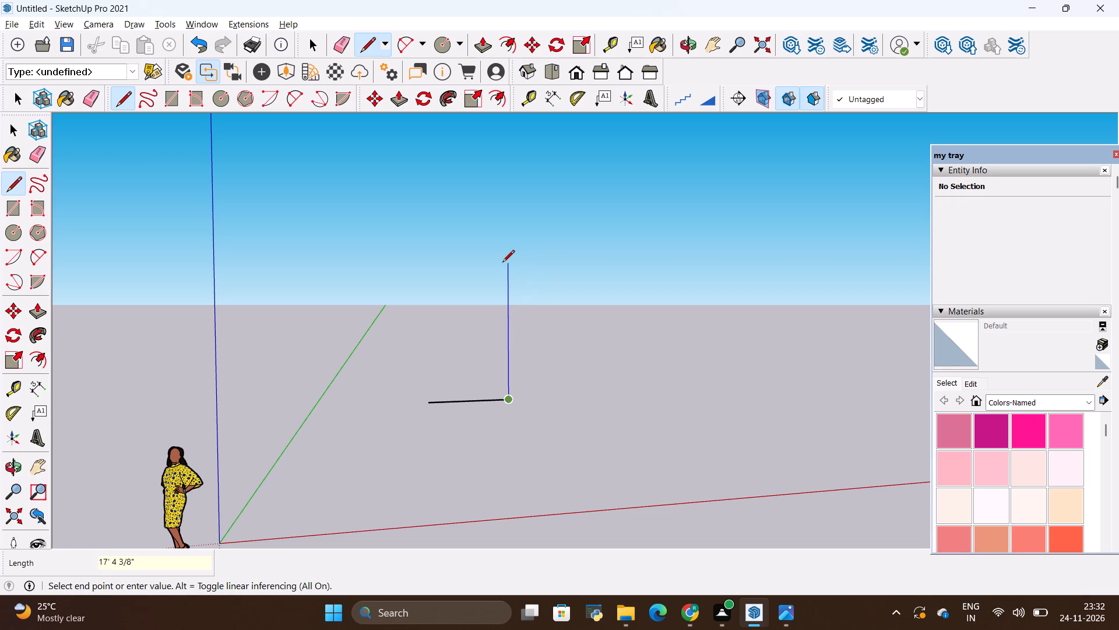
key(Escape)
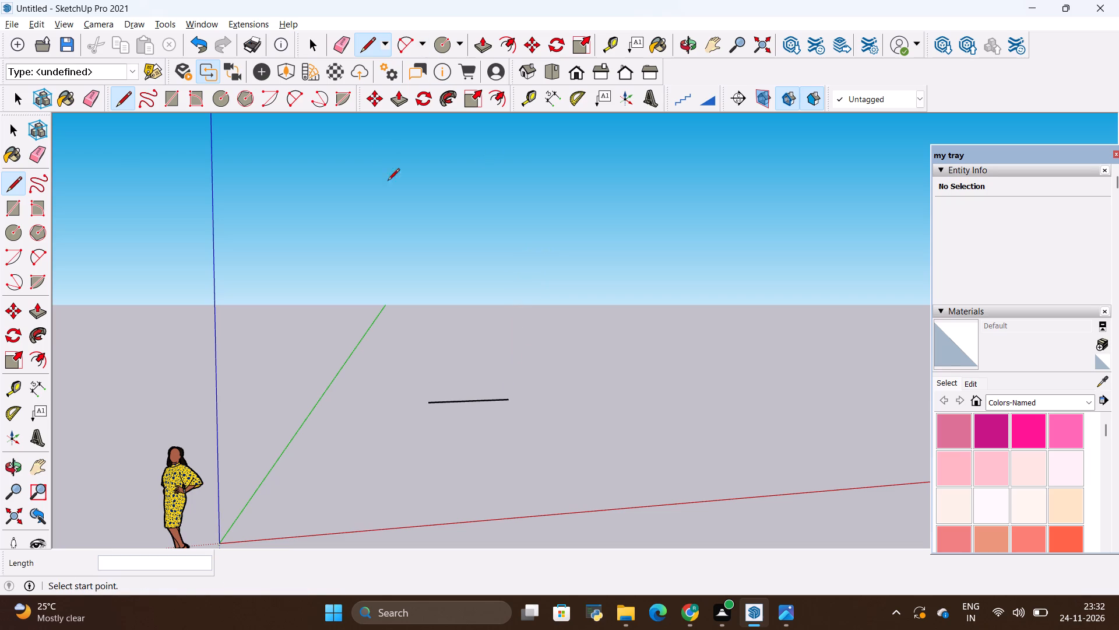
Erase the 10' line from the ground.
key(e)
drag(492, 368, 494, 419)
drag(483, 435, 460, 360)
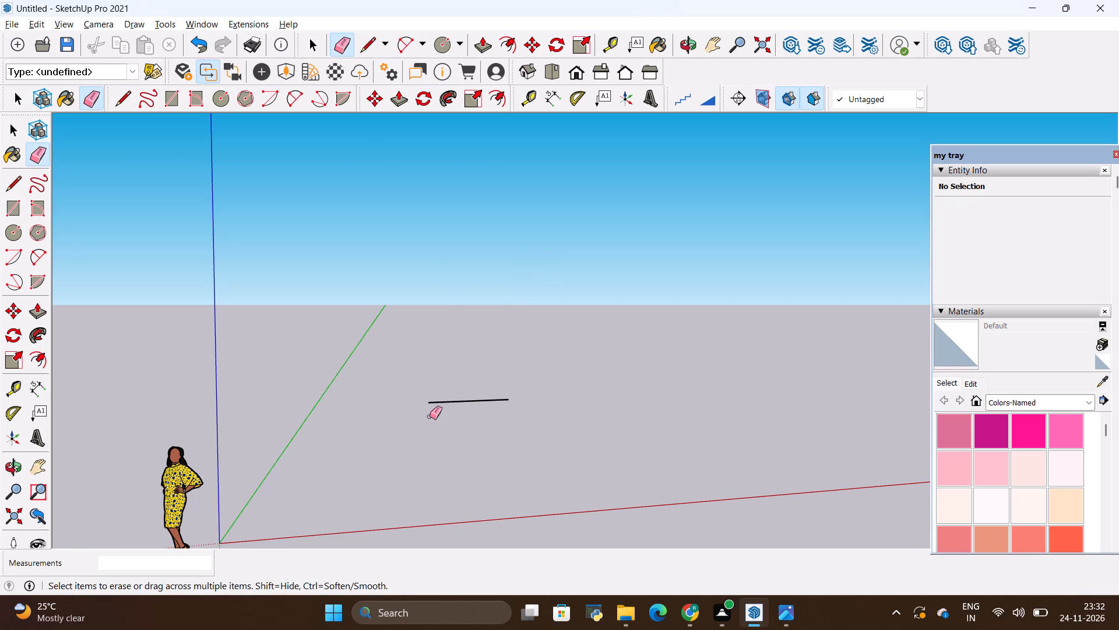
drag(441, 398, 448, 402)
Draw the wall's base along the red axis as two consecutive line segments, entering lengths 8 and 8'.
scroll(405, 440, down, 2)
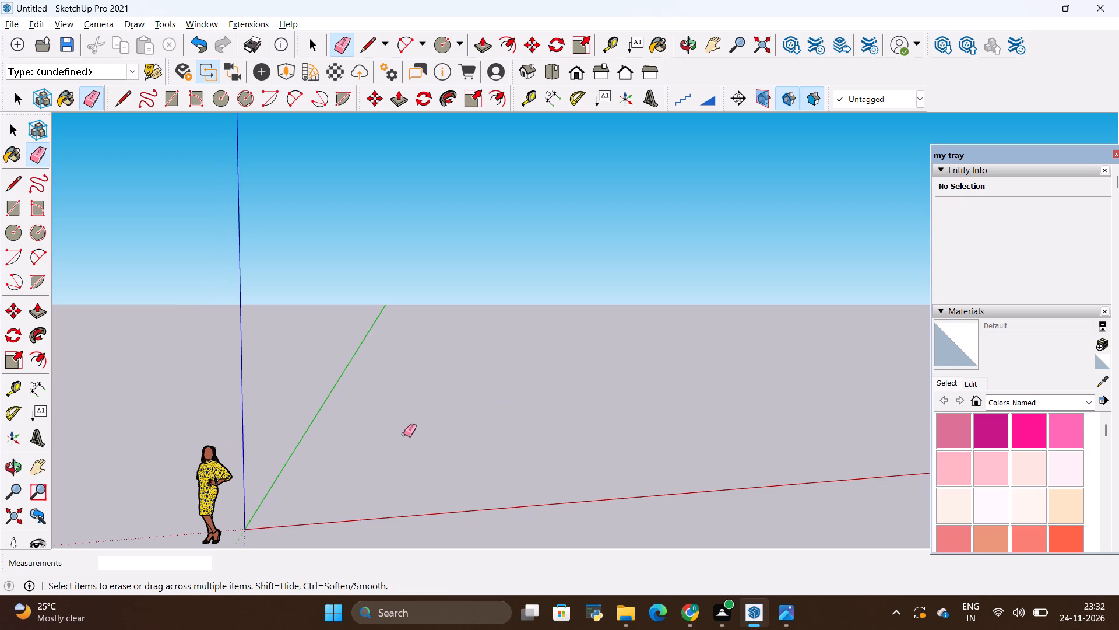
key(l)
click(404, 432)
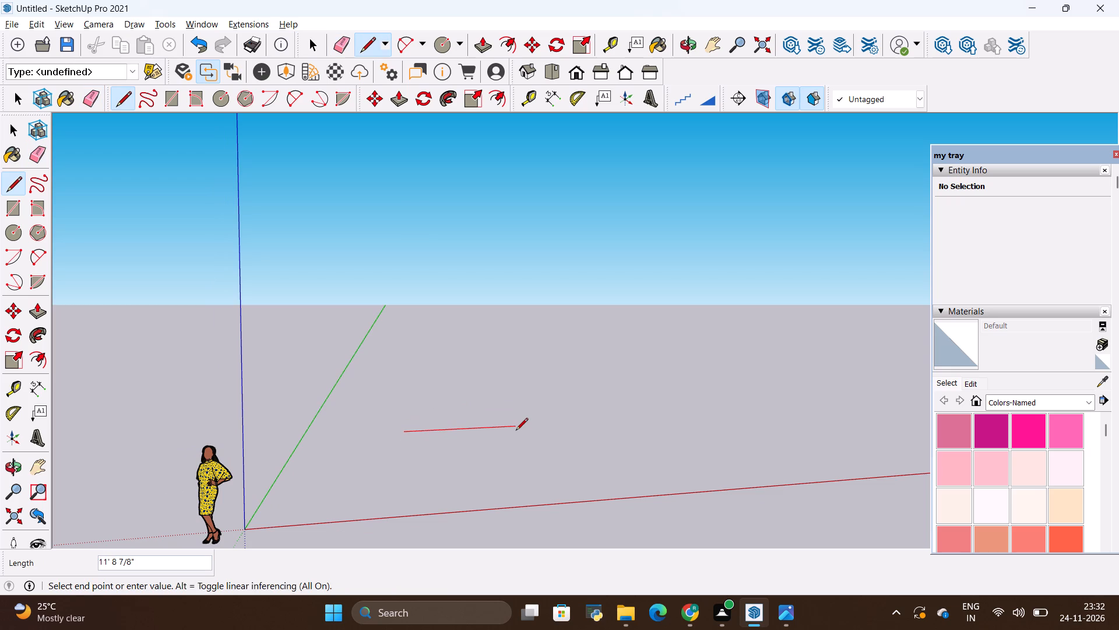
key(BackSpace)
key(BackSpace)
key(8)
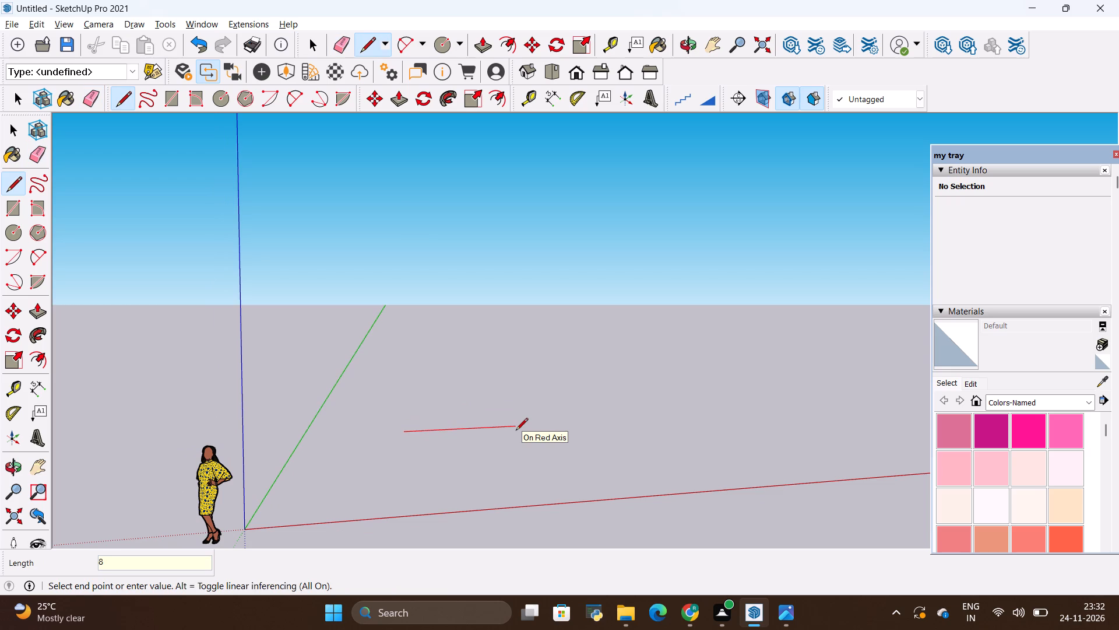
key(Return)
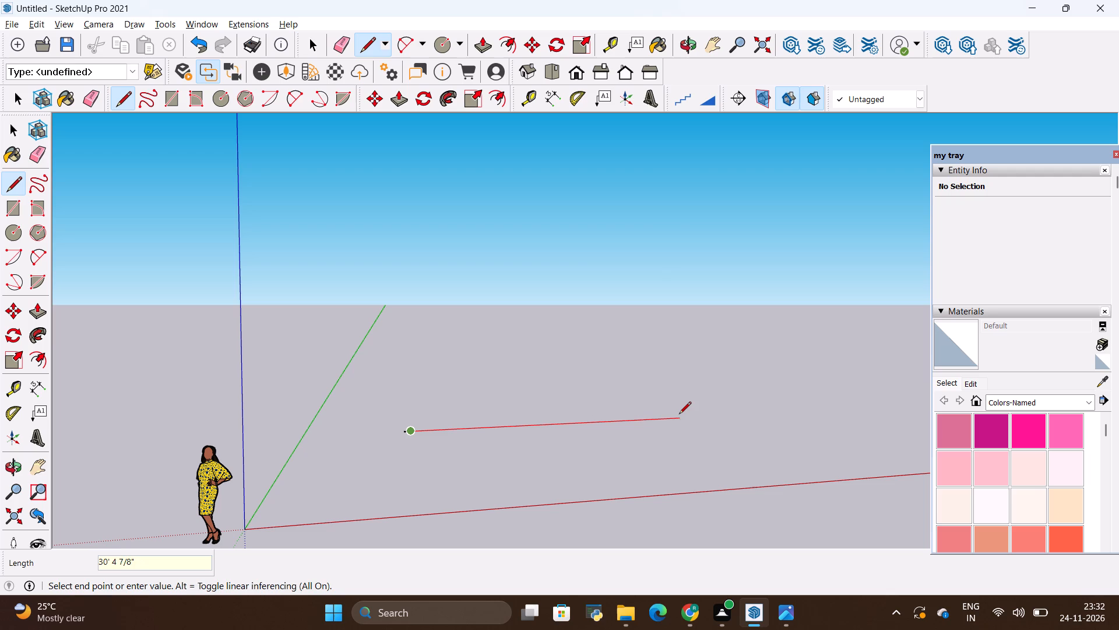
key(BackSpace)
key(BackSpace)
key(8)
key(apostrophe)
key(Return)
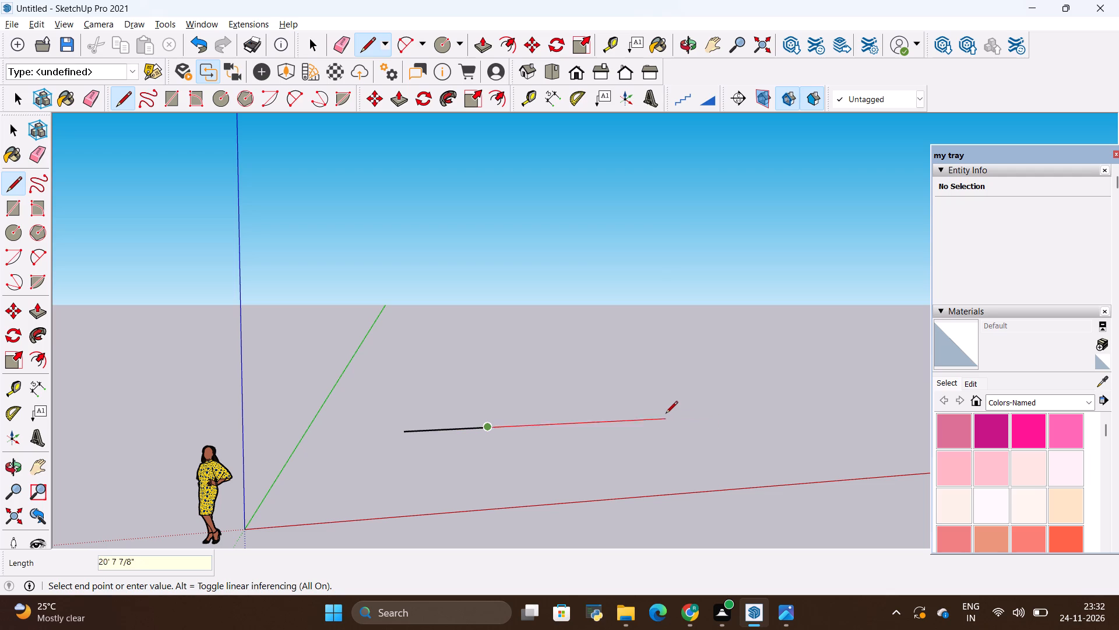
Draw a 10' vertical edge up from the base's end and close the outline into a rectangular wall face.
key(BackSpace)
key(BackSpace)
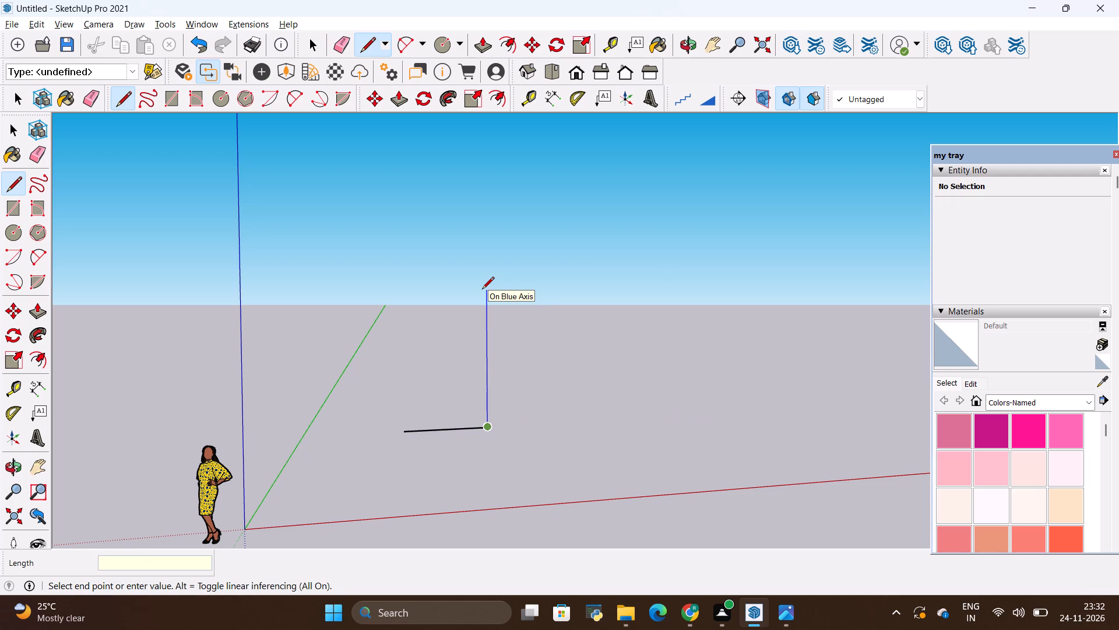
key(BackSpace)
text(10')
key(Return)
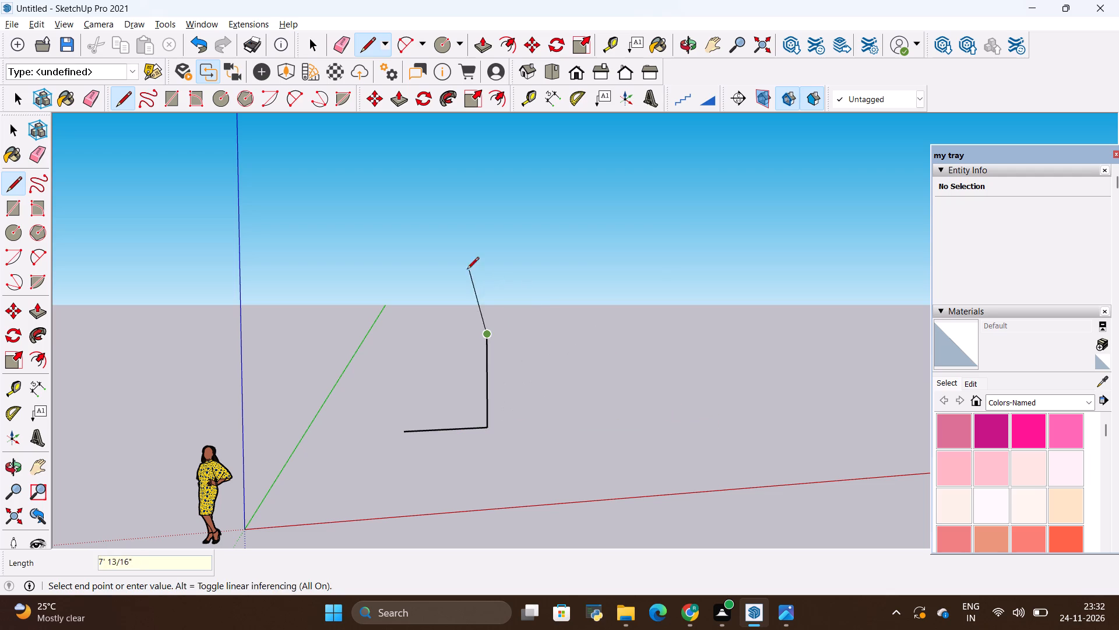
click(401, 337)
click(399, 430)
key(Escape)
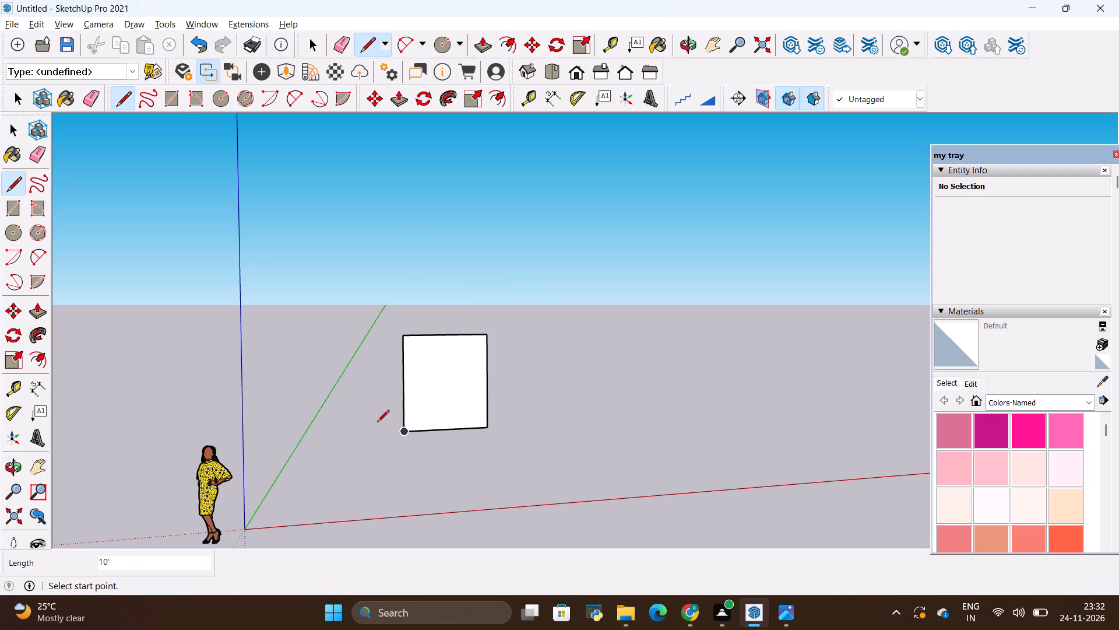
scroll(376, 404, up, 3)
key(Escape)
key(Escape)
key(Escape)
key(Escape)
scroll(466, 397, up, 3)
scroll(391, 371, down, 1)
key(Escape)
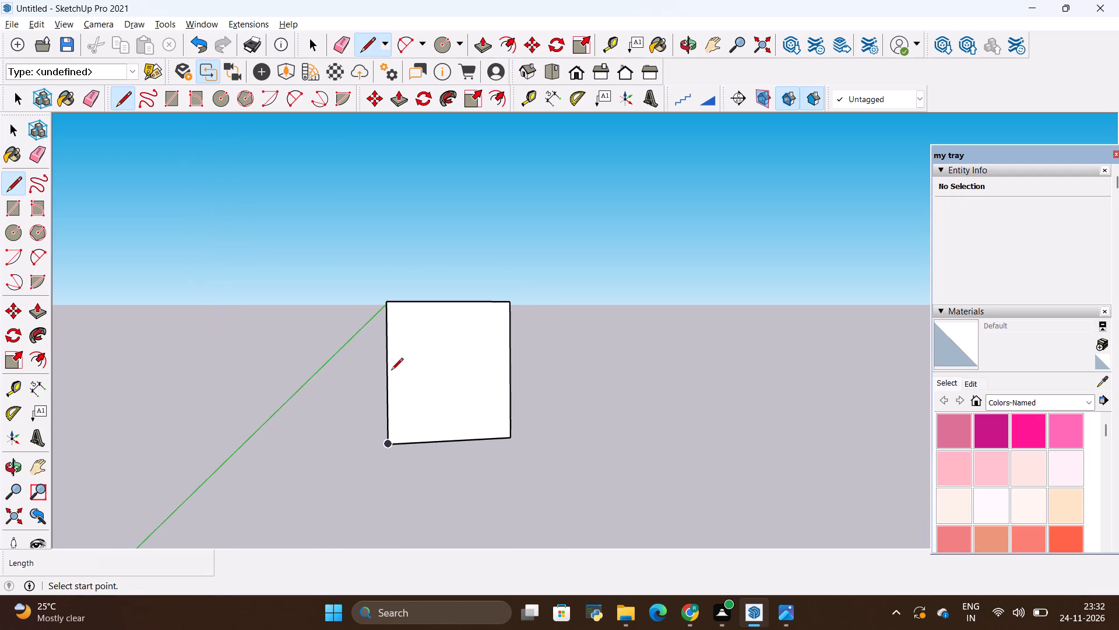
key(Escape)
key(Escape)
key(Escape)
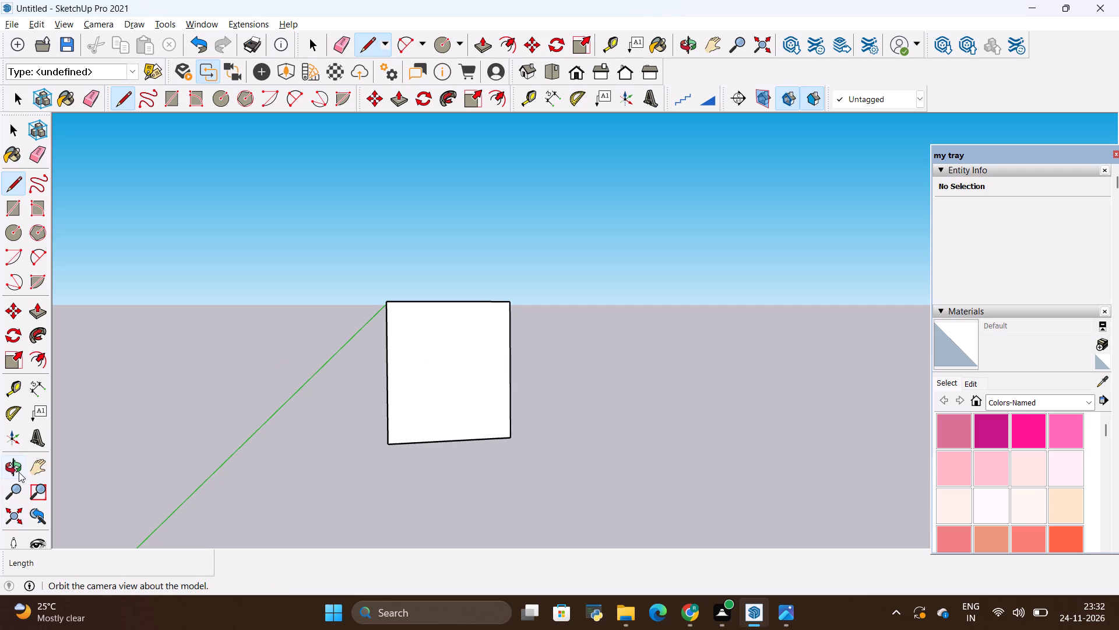
Examine the wall face from several angles and compare it with the TV unit reference photo.
click(17, 468)
drag(647, 211, 683, 274)
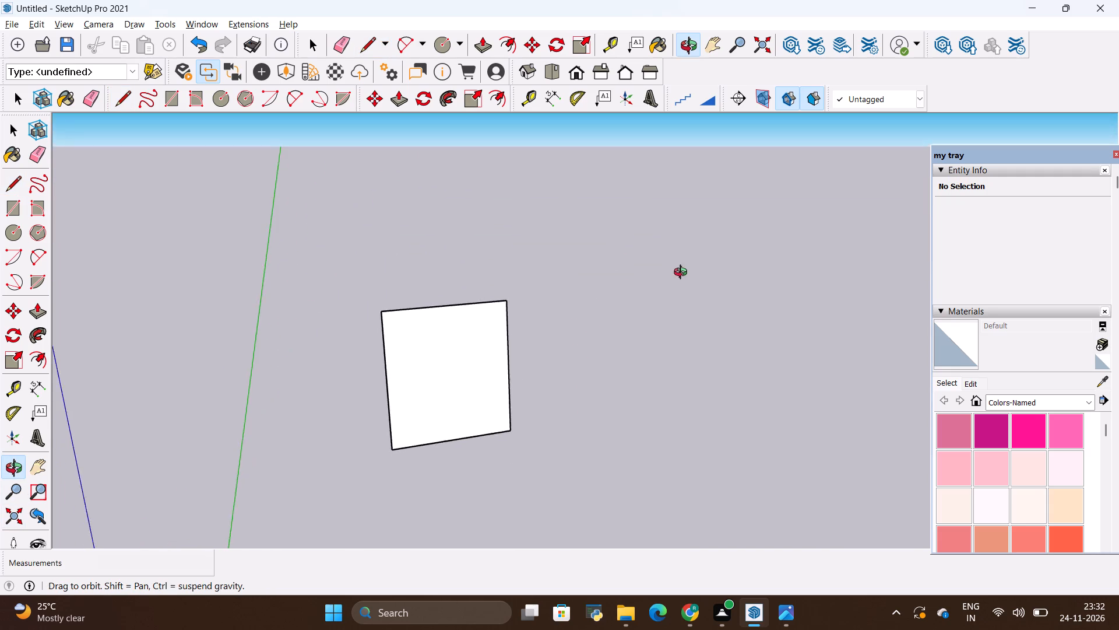
drag(683, 274, 648, 235)
key(alt+Tab)
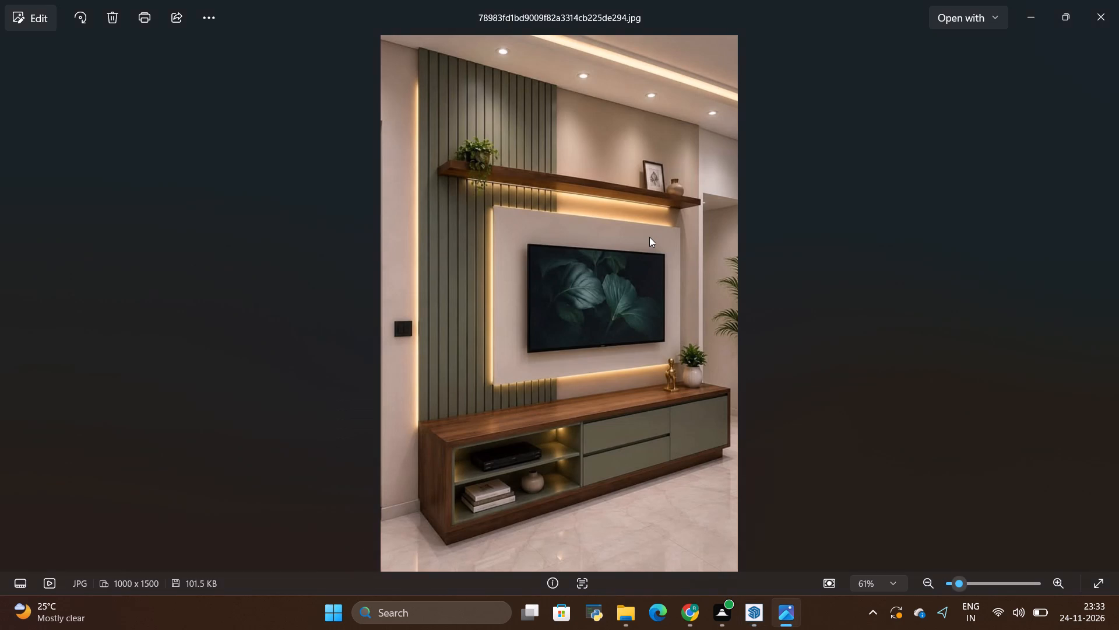
key(alt+Tab)
drag(572, 271, 921, 327)
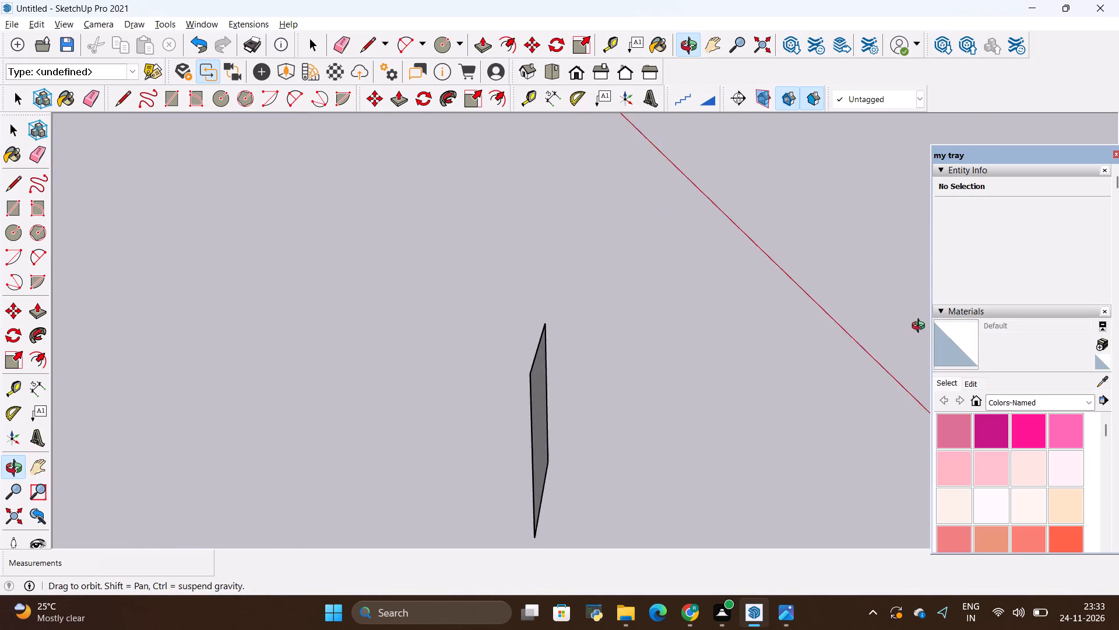
drag(921, 327, 550, 237)
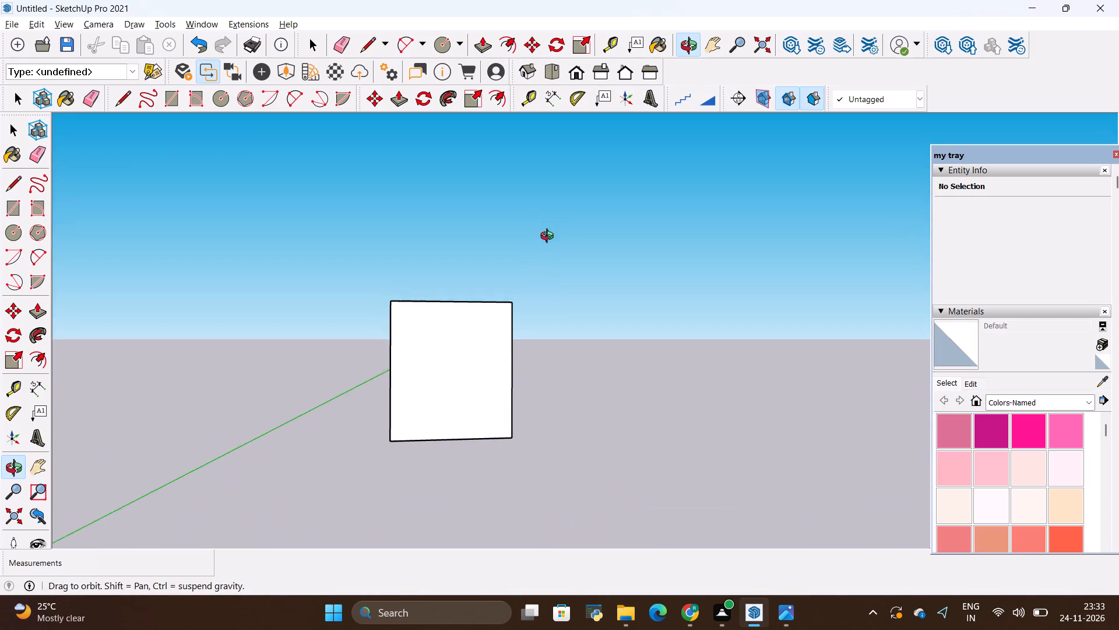
drag(550, 237, 555, 204)
drag(543, 171, 544, 401)
drag(570, 209, 559, 388)
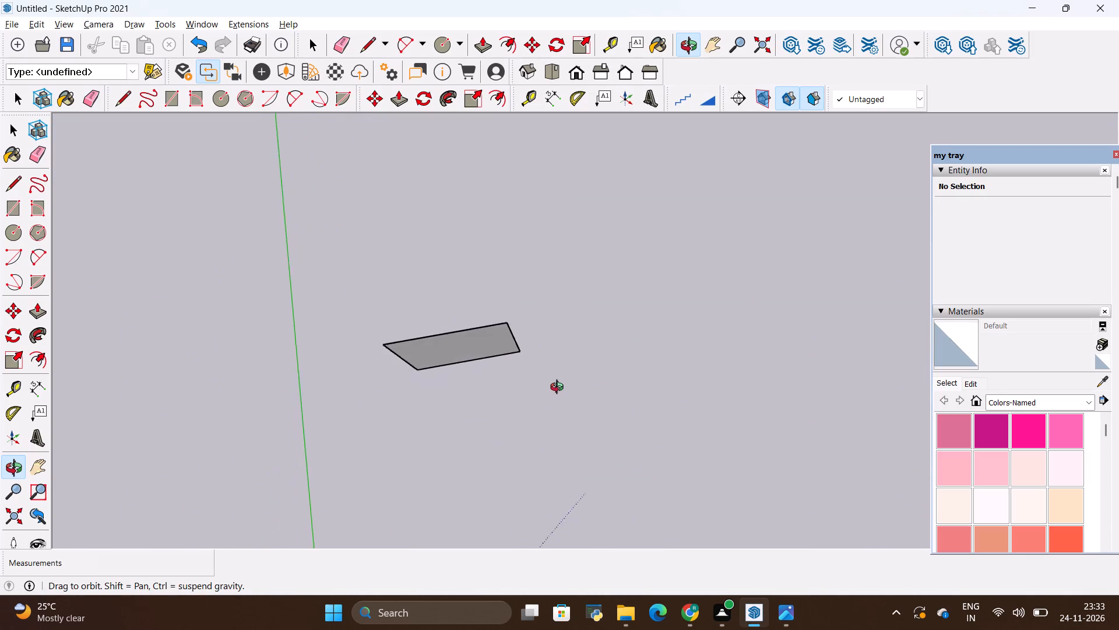
drag(559, 388, 560, 393)
scroll(518, 230, down, 10)
scroll(454, 292, up, 5)
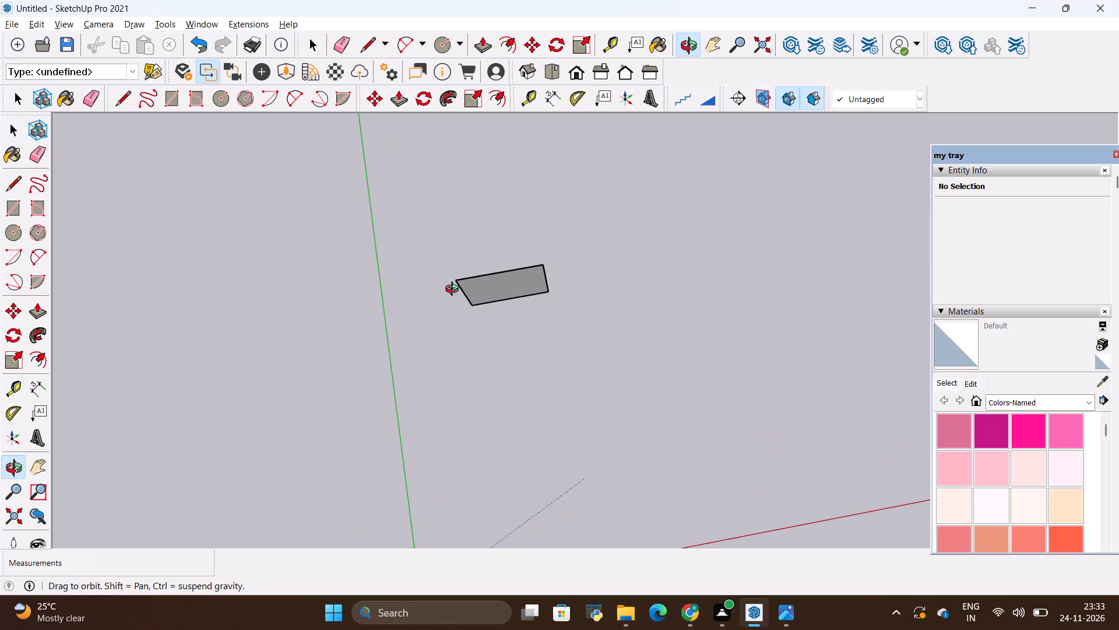
scroll(455, 290, up, 5)
drag(653, 383, 611, 139)
drag(619, 435, 670, 291)
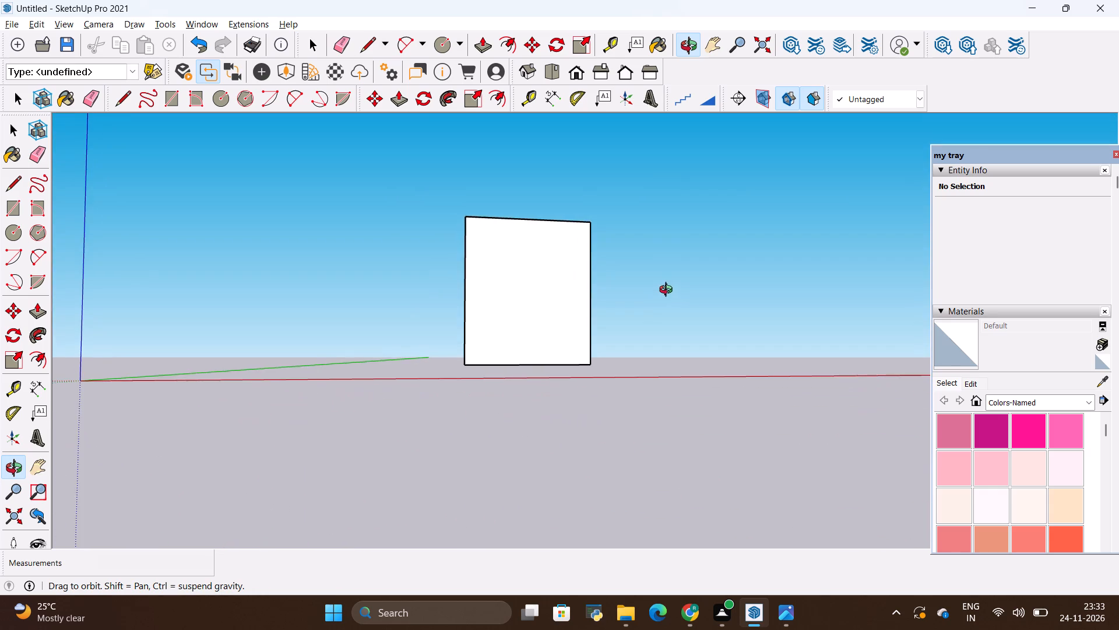
drag(669, 297, 677, 346)
scroll(457, 279, up, 3)
key(alt+Tab)
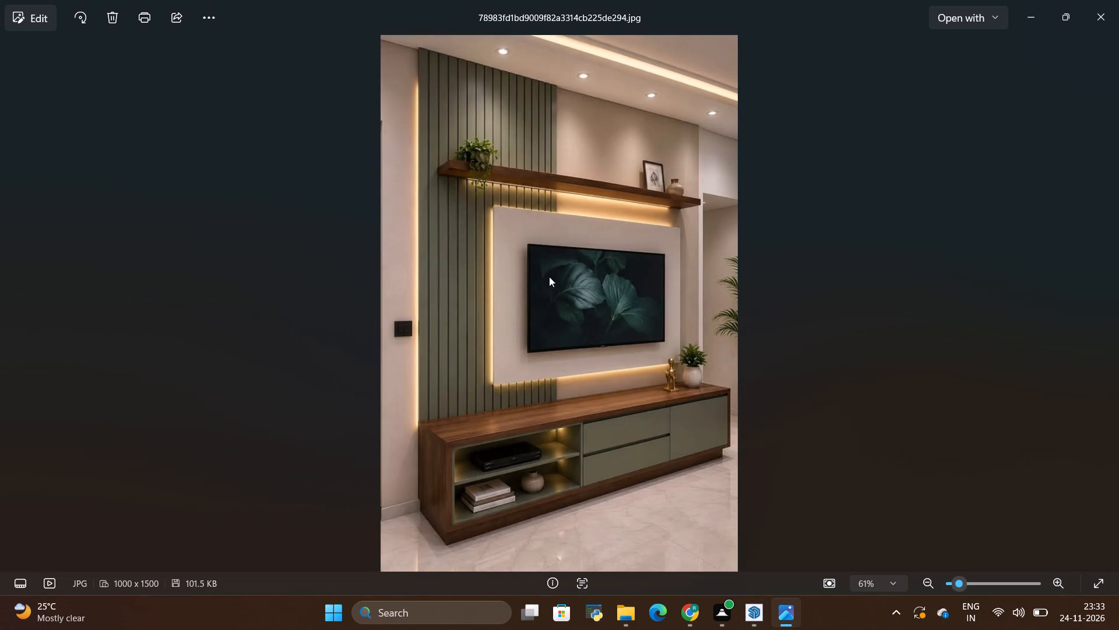
key(alt+Tab)
Place a horizontal guide 6" above the wall face's bottom edge.
scroll(470, 373, up, 2)
scroll(553, 367, up, 1)
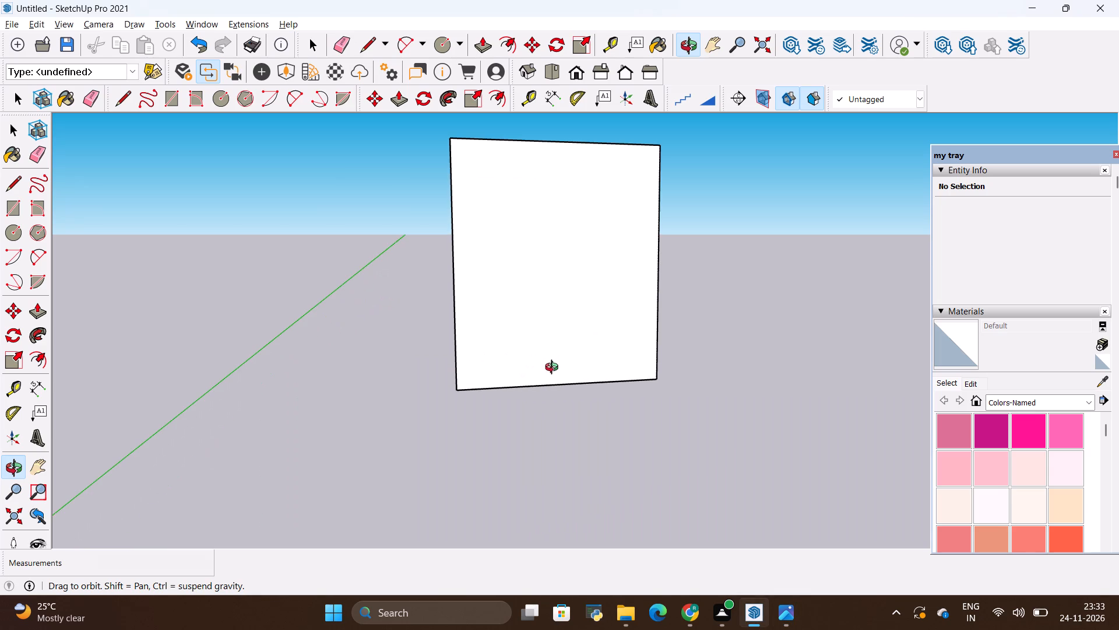
key(t)
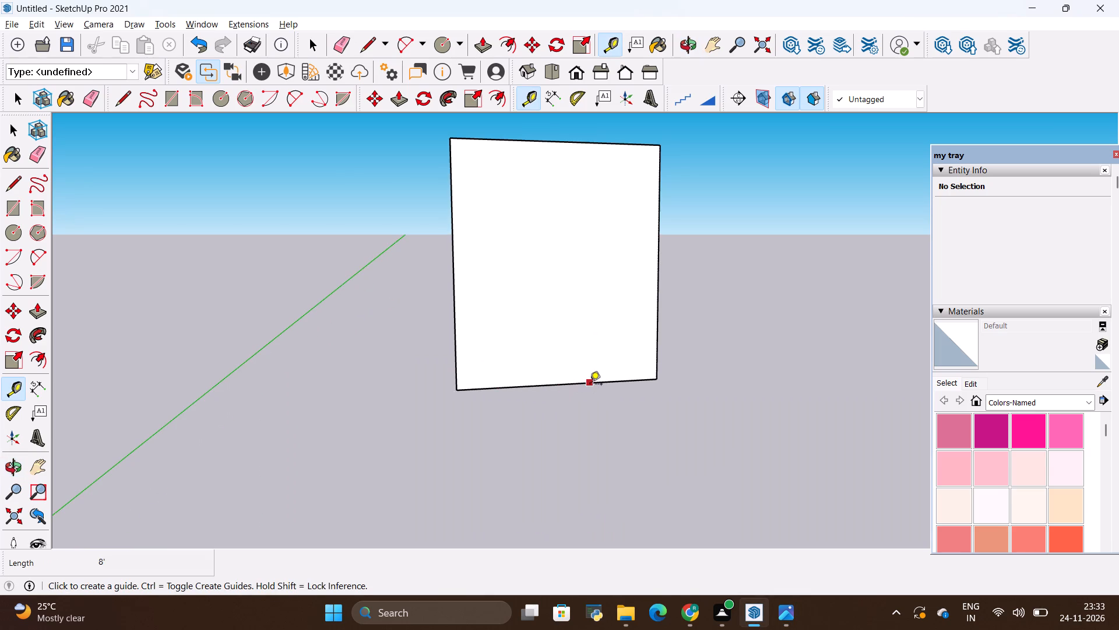
click(599, 386)
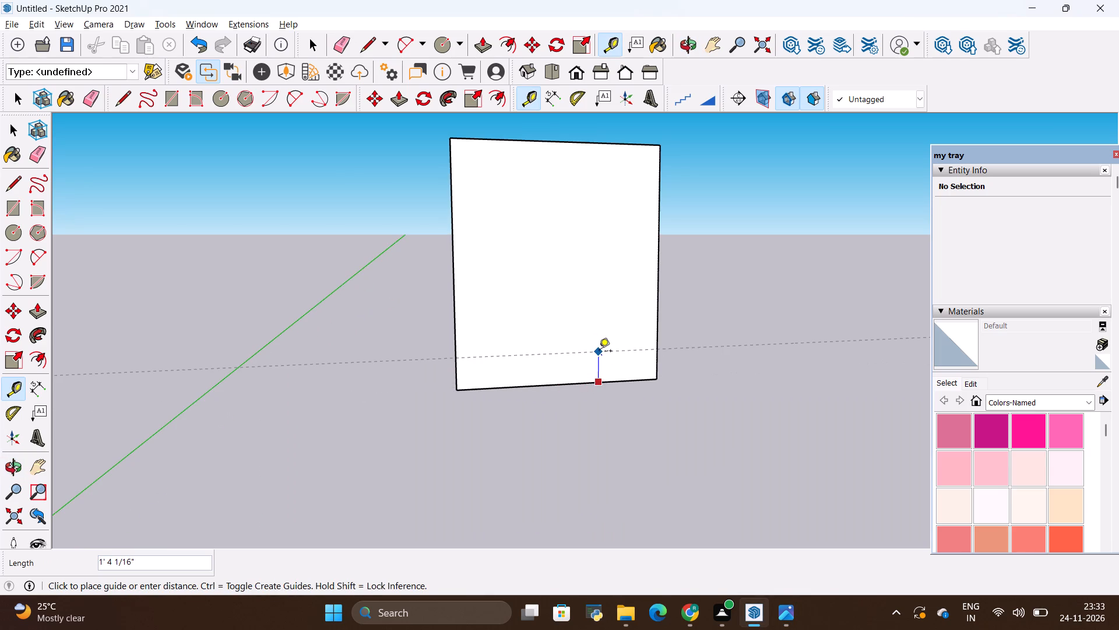
key(BackSpace)
key(BackSpace)
key(6)
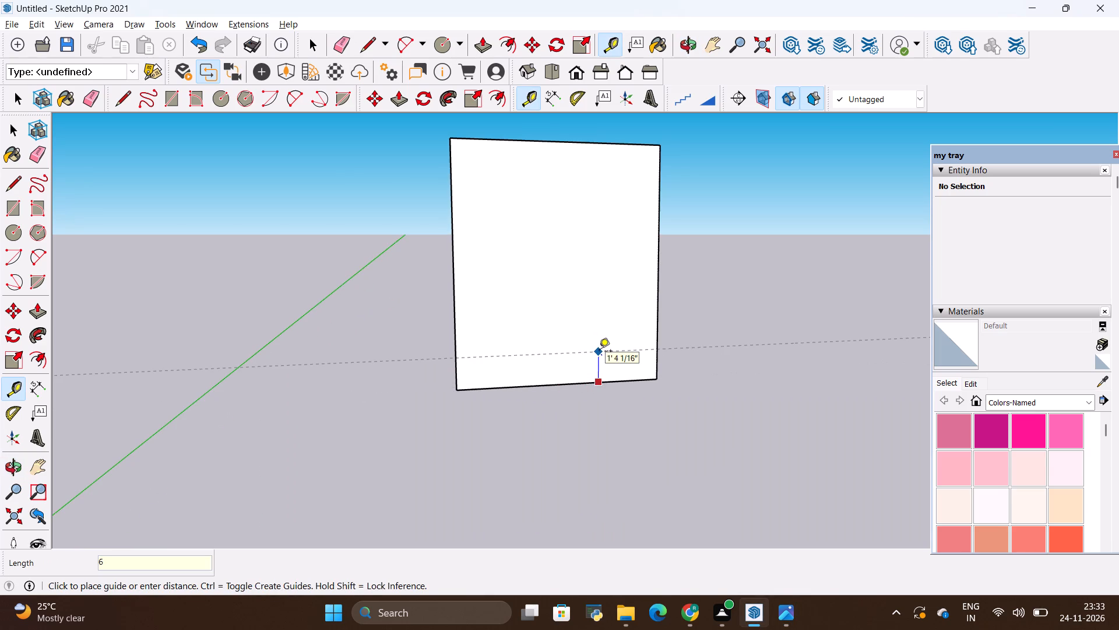
key(shift+quotedbl)
key(Return)
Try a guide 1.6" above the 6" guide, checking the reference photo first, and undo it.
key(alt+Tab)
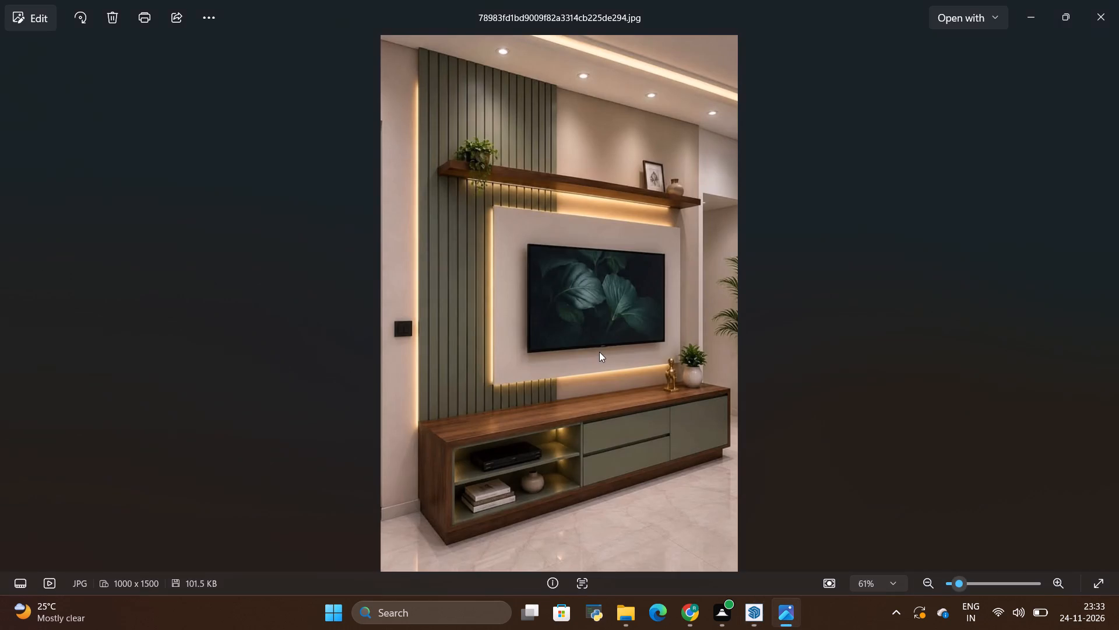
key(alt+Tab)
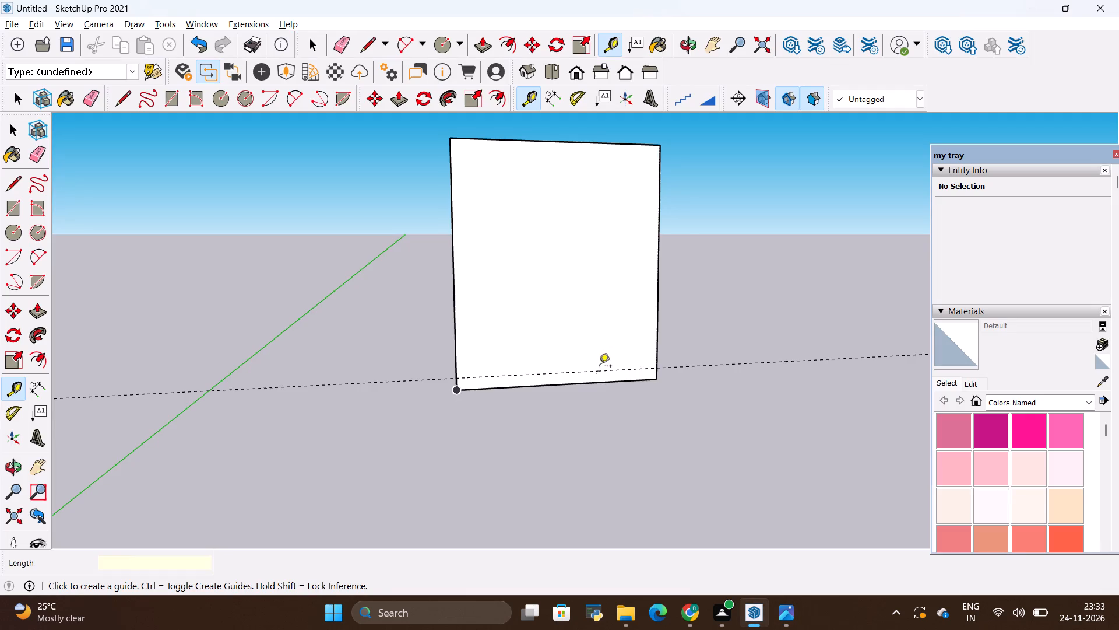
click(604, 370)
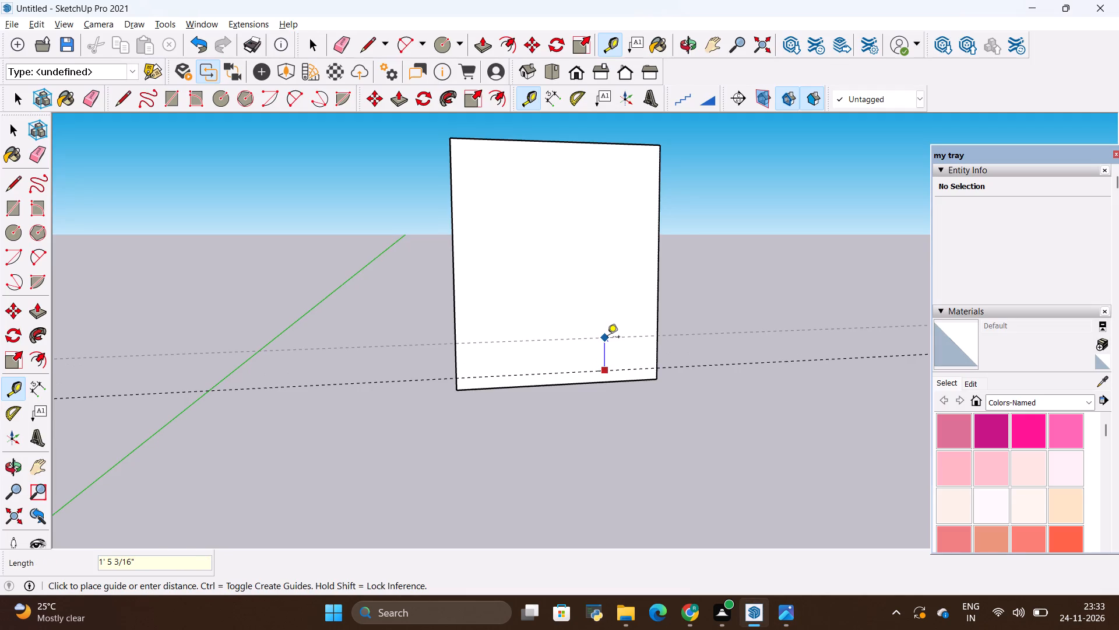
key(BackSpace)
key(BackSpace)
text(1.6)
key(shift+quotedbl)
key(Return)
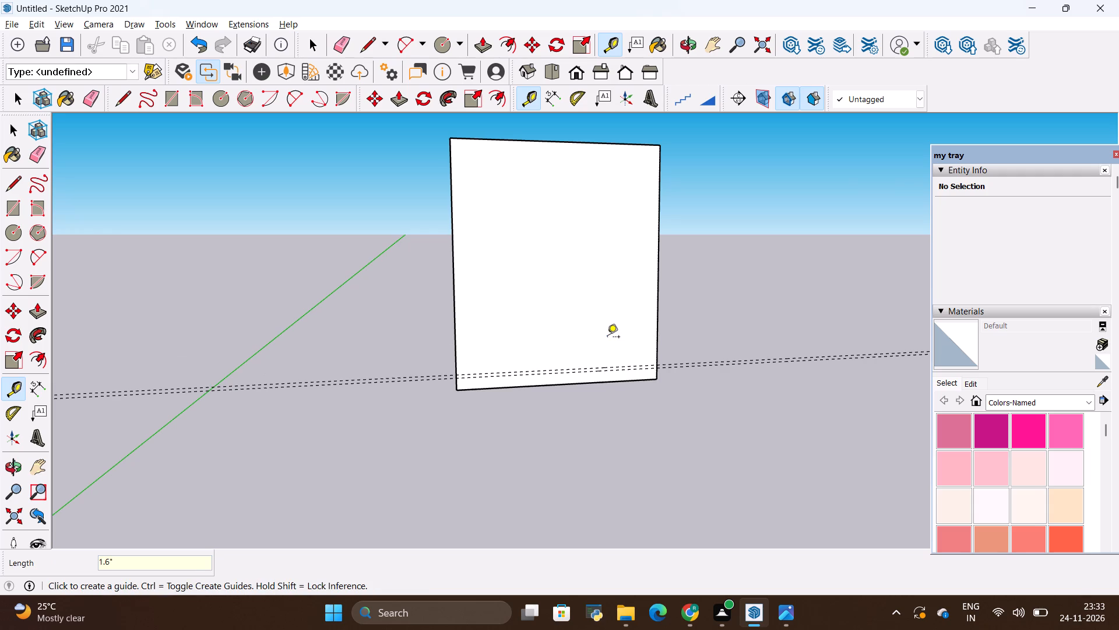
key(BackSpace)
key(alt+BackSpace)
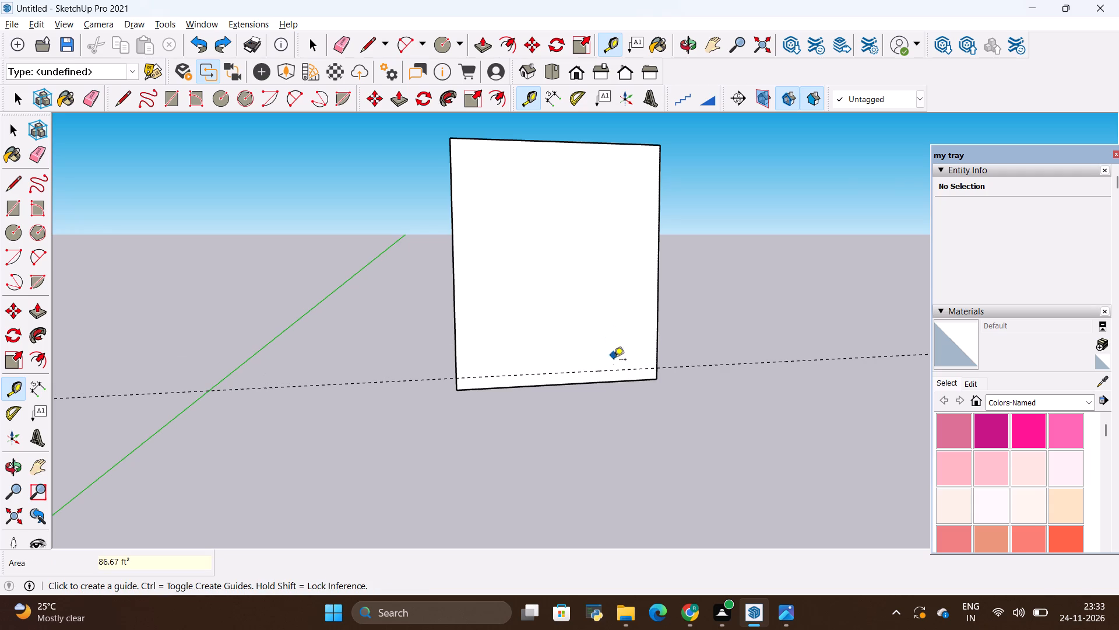
Place a horizontal guide 1'6" above the 6" guide on the wall face.
key(t)
click(623, 370)
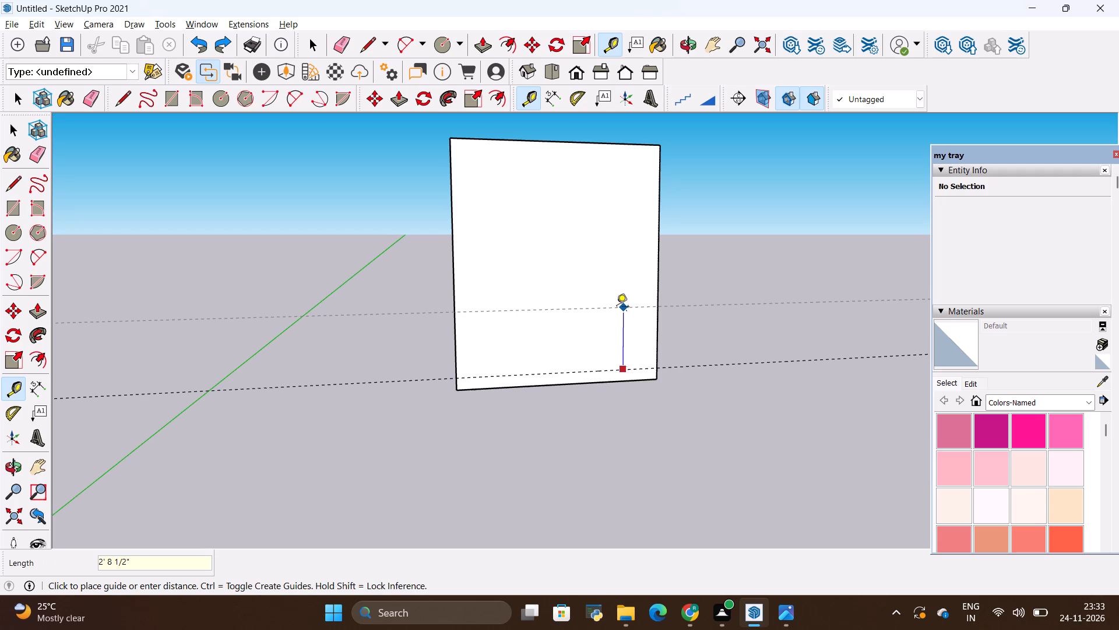
key(BackSpace)
key(BackSpace)
text(1'6)
key(shift+quotedbl)
key(BackSpace)
key(BackSpace)
key(BackSpace)
key(BackSpace)
key(BackSpace)
text(1')
key(6)
key(shift+quotedbl)
key(Return)
Draw a 1'6" by 8'8" rectangle across the wall's full width between the two guides for the TV cabinet front.
key(alt+Tab)
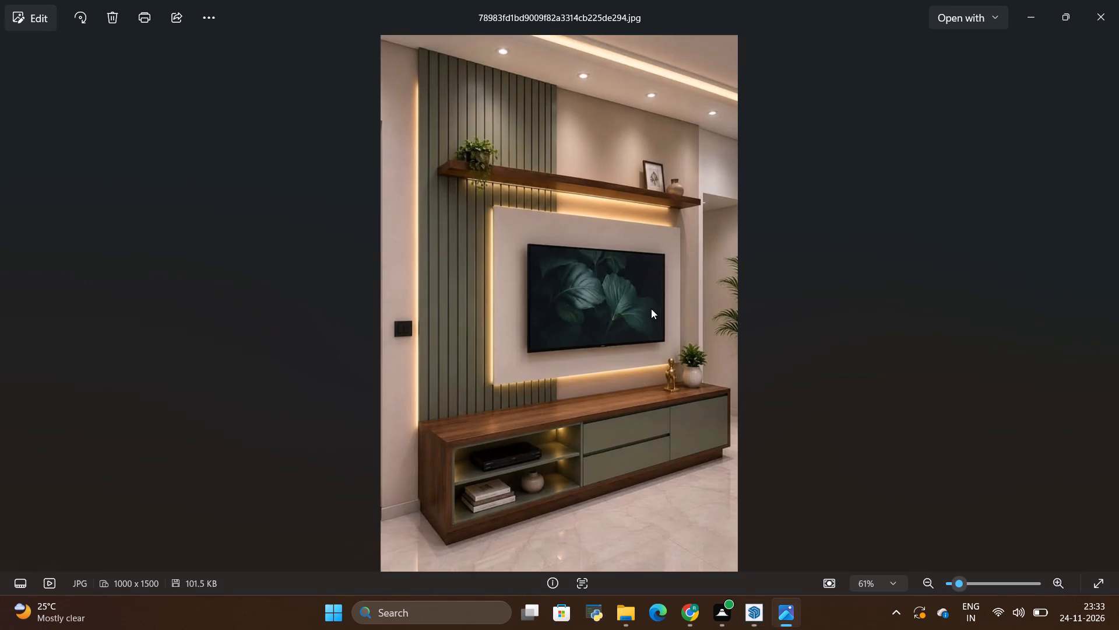
key(alt+Tab)
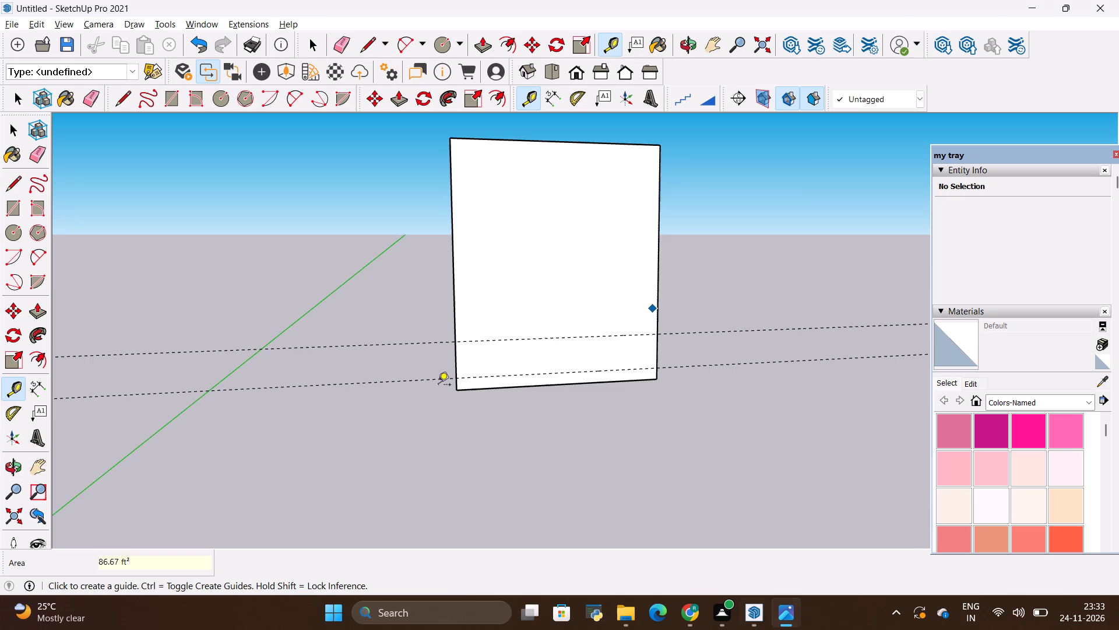
scroll(480, 389, up, 3)
key(alt+Tab)
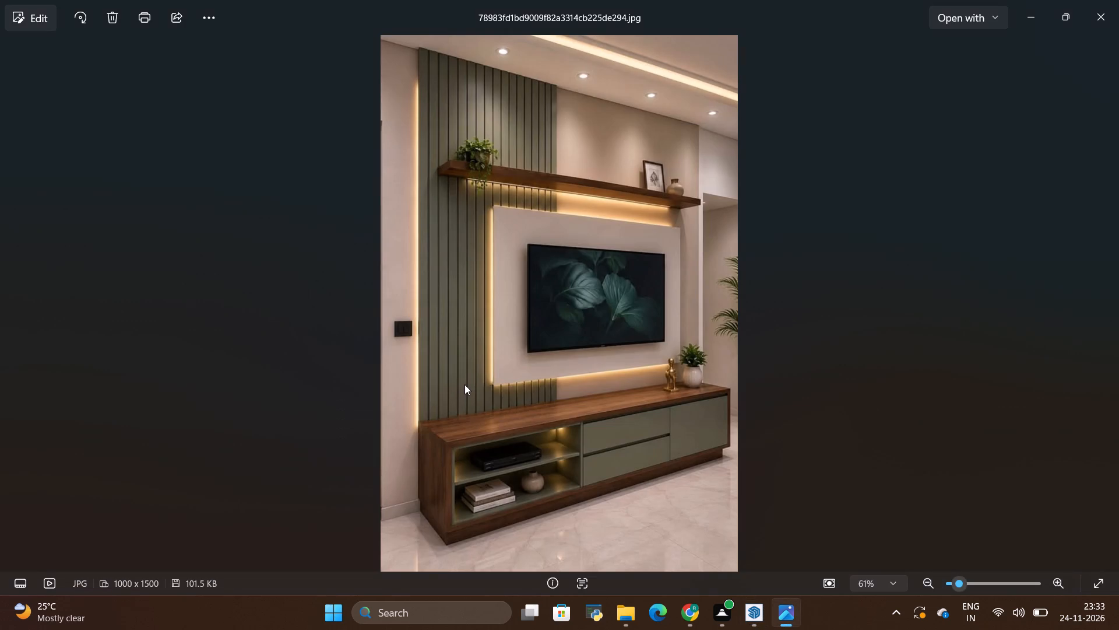
key(alt+Tab)
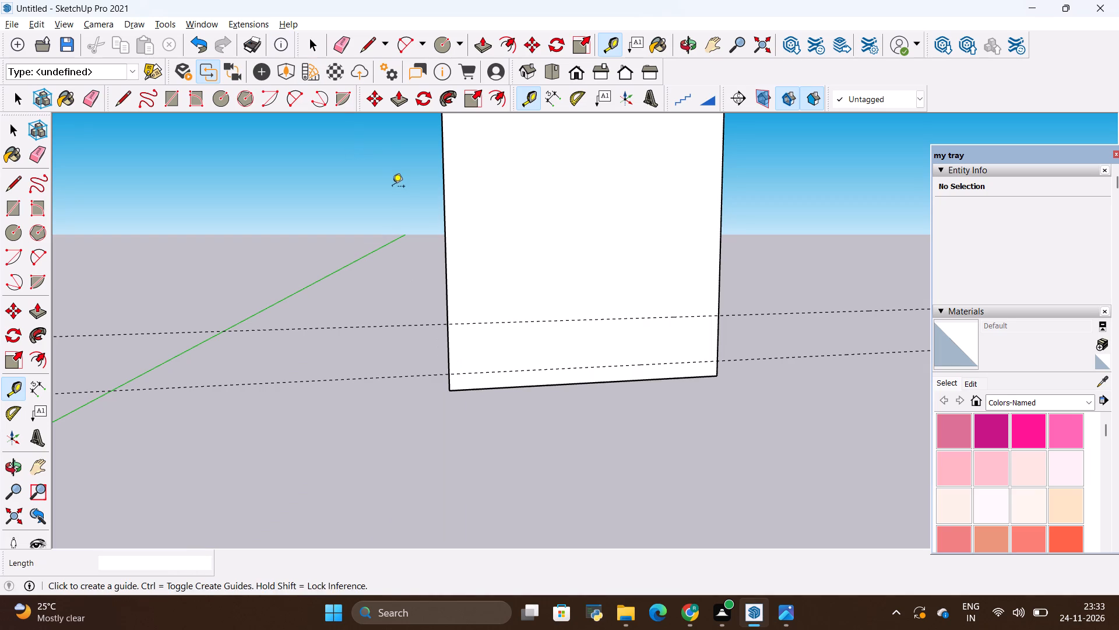
key(r)
click(446, 324)
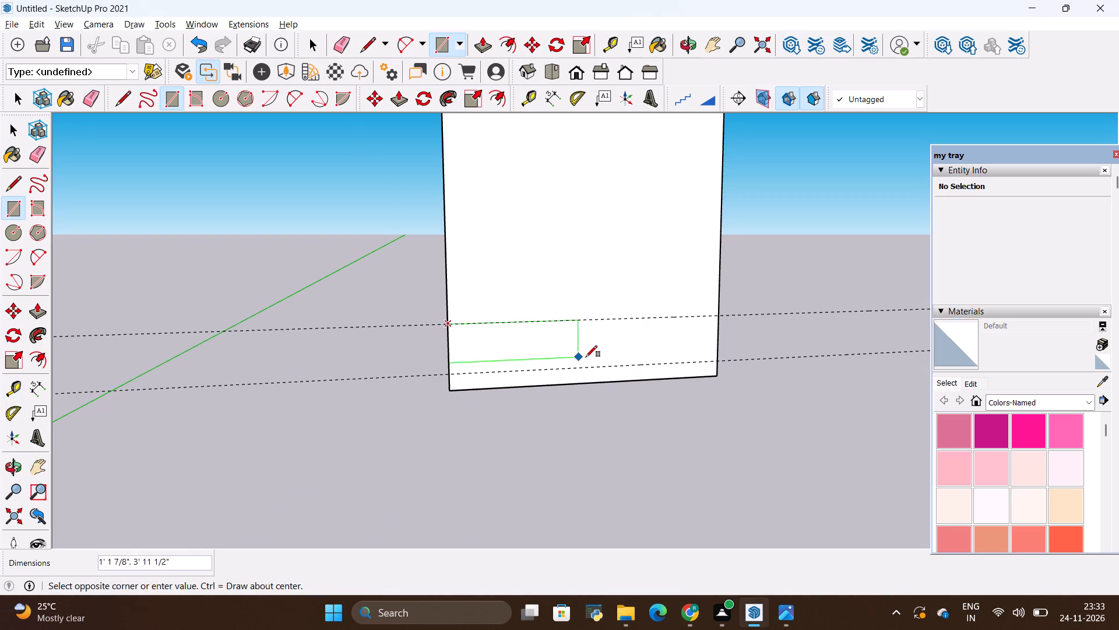
click(719, 360)
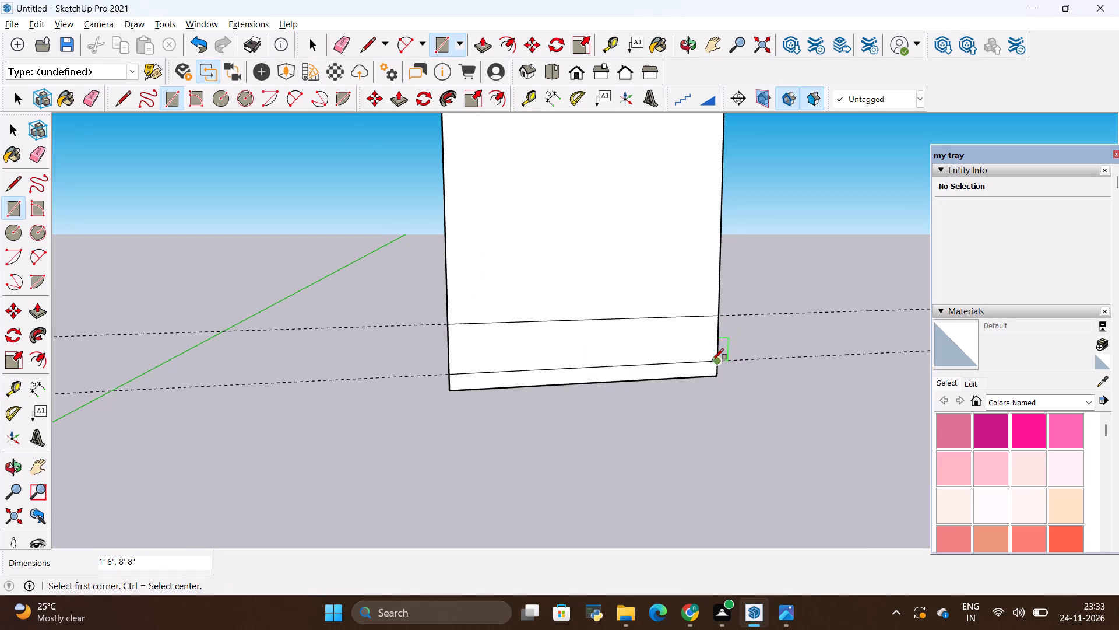
key(Escape)
key(Escape)
key(Escape)
key(Escape)
key(Escape)
key(Escape)
Push/Pull the cabinet rectangle 1'6" out from the wall face.
scroll(538, 463, down, 1)
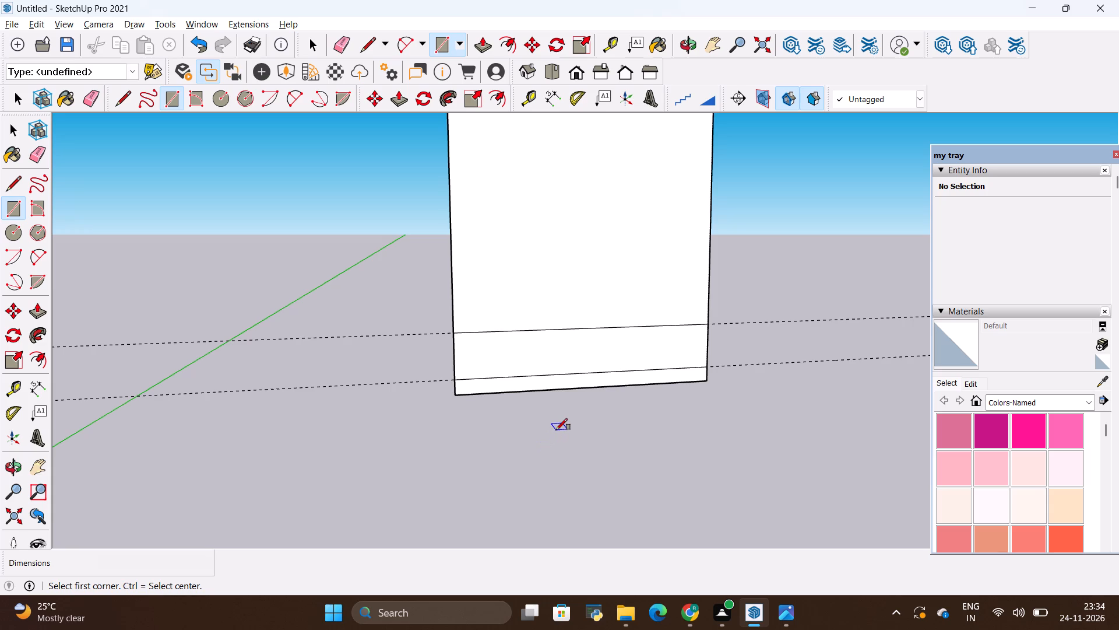
scroll(532, 343, up, 1)
key(alt+Tab)
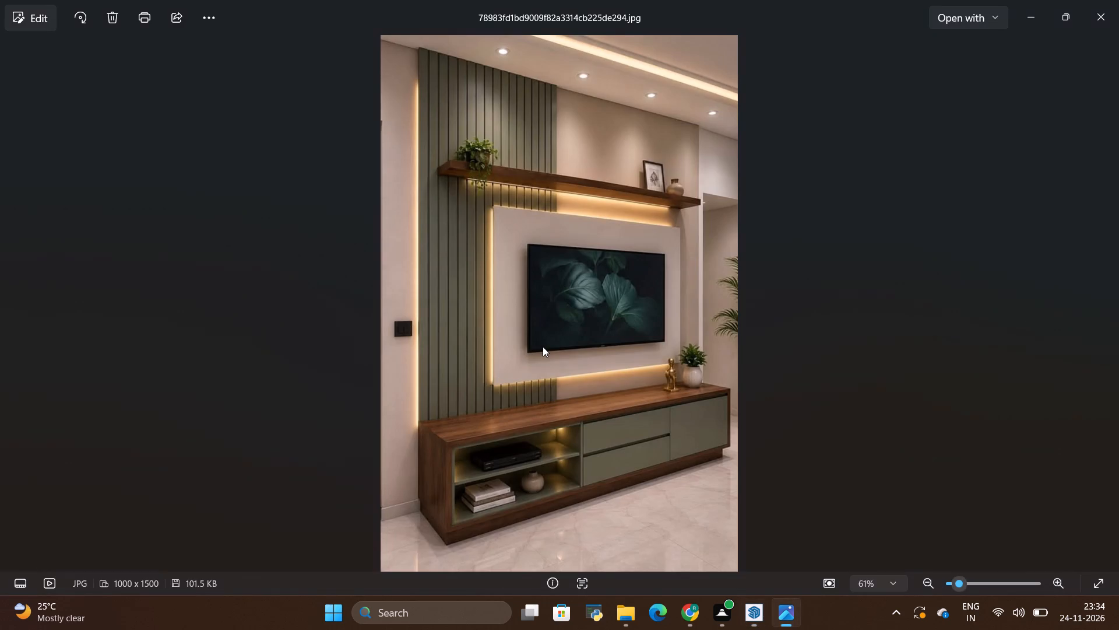
key(alt+Tab)
key(alt+Tab)
key(alt+Tab)
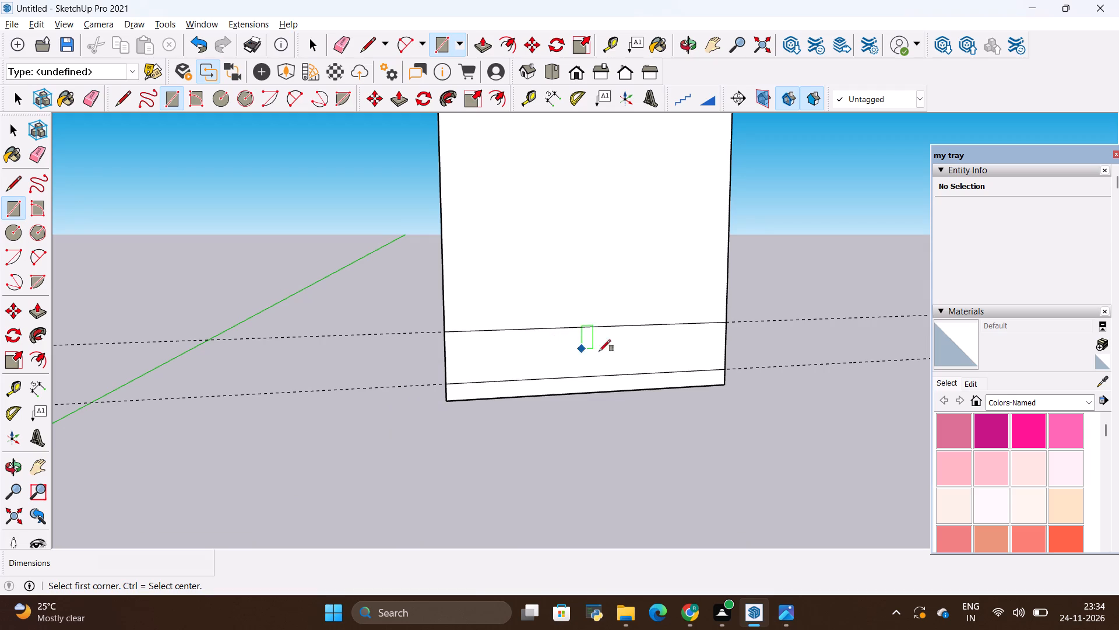
key(space)
click(654, 355)
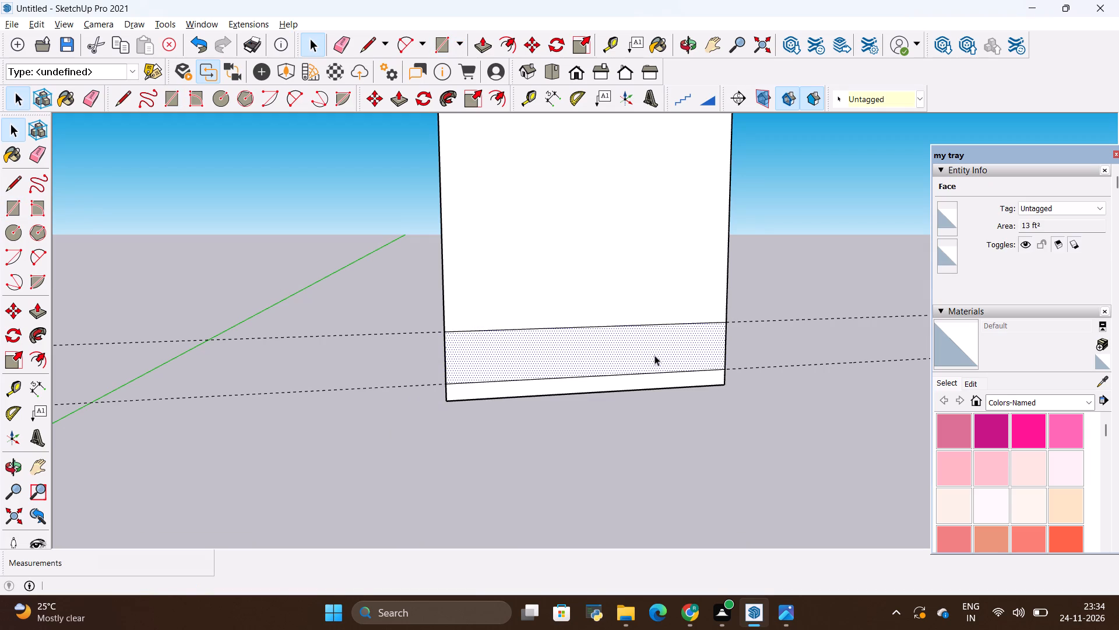
key(p)
click(654, 355)
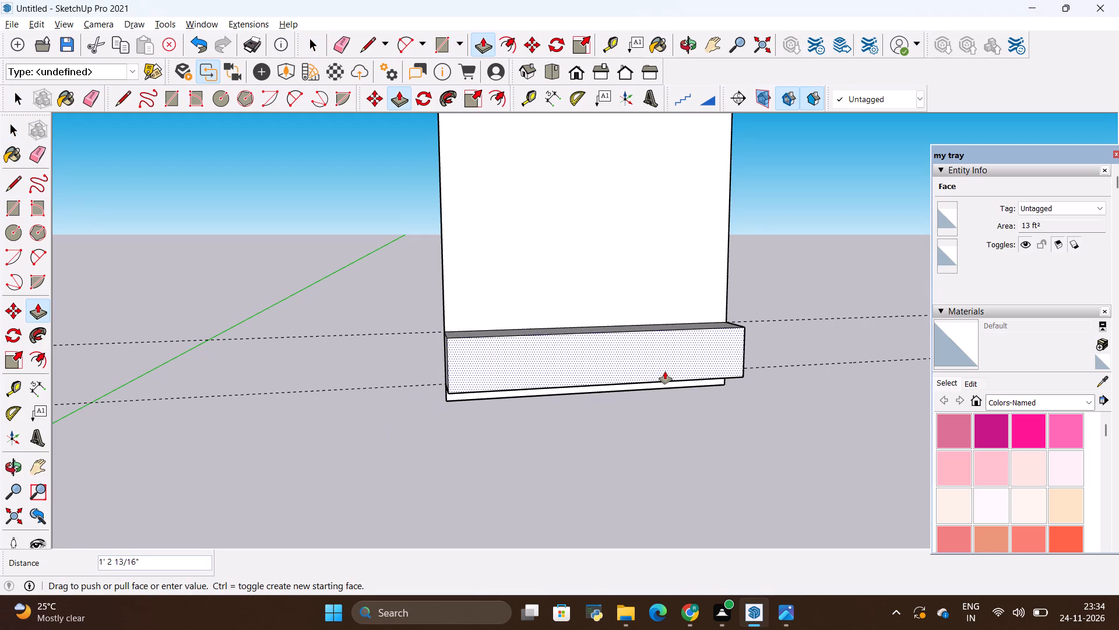
key(BackSpace)
key(BackSpace)
text(1'6)
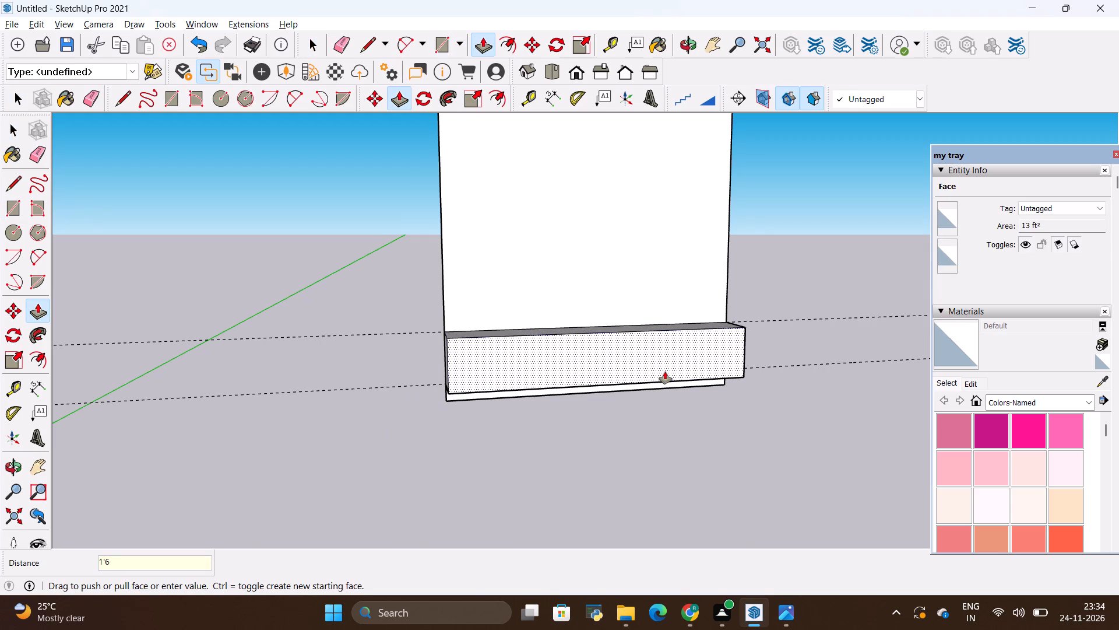
key(shift+quotedbl)
key(Return)
key(Escape)
key(Escape)
key(Escape)
key(Escape)
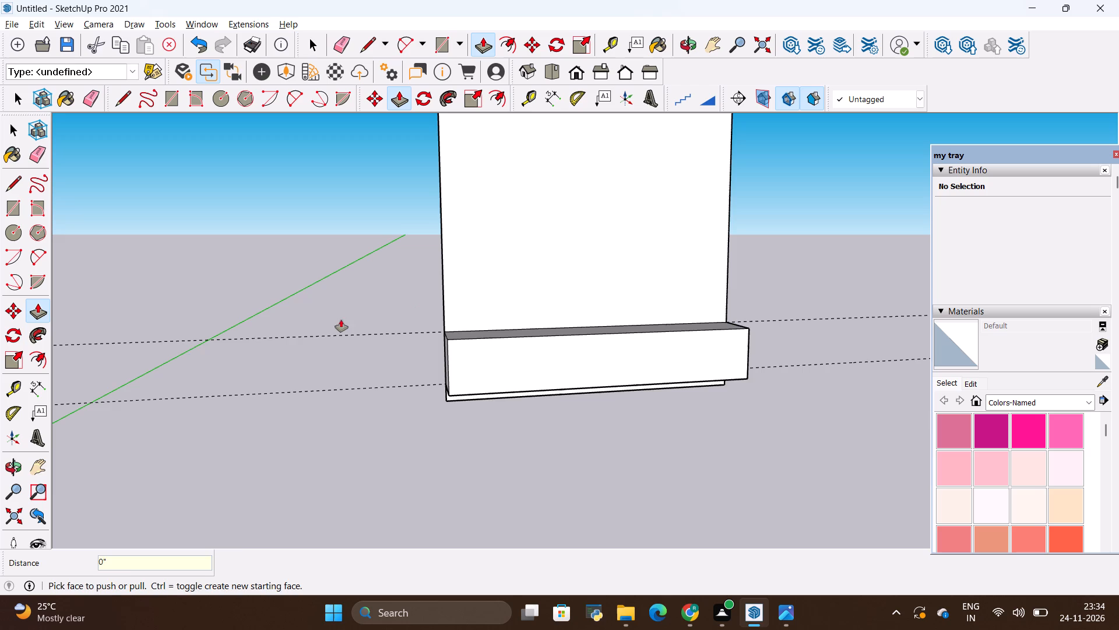
Examine the extruded cabinet from several angles and compare it with the TV unit reference photo.
click(10, 477)
drag(646, 205, 621, 409)
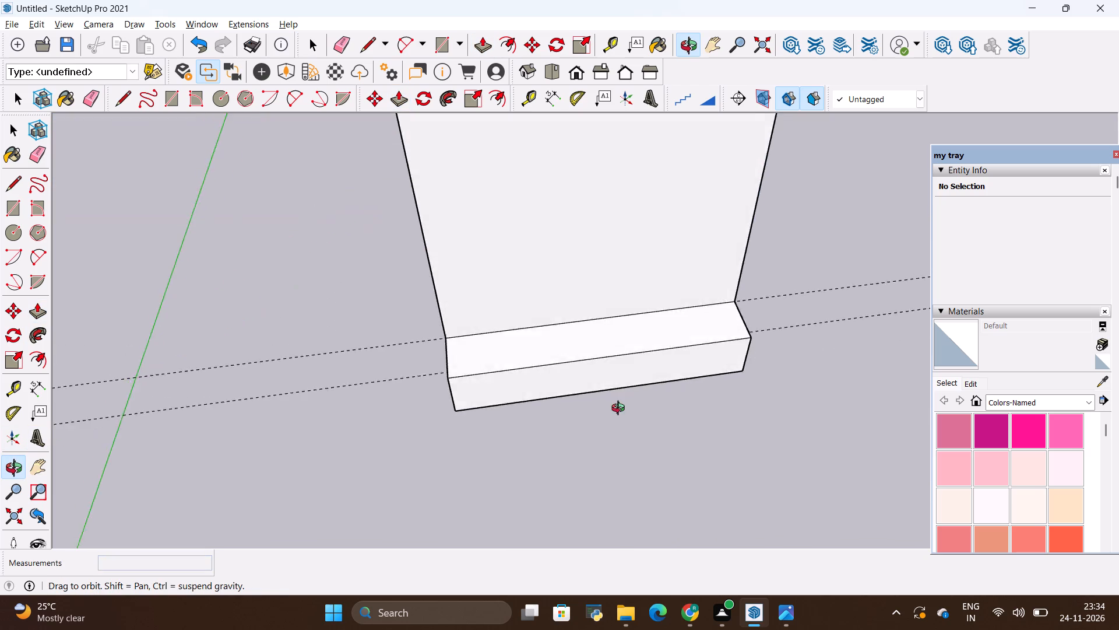
drag(621, 409, 685, 182)
key(alt+Tab)
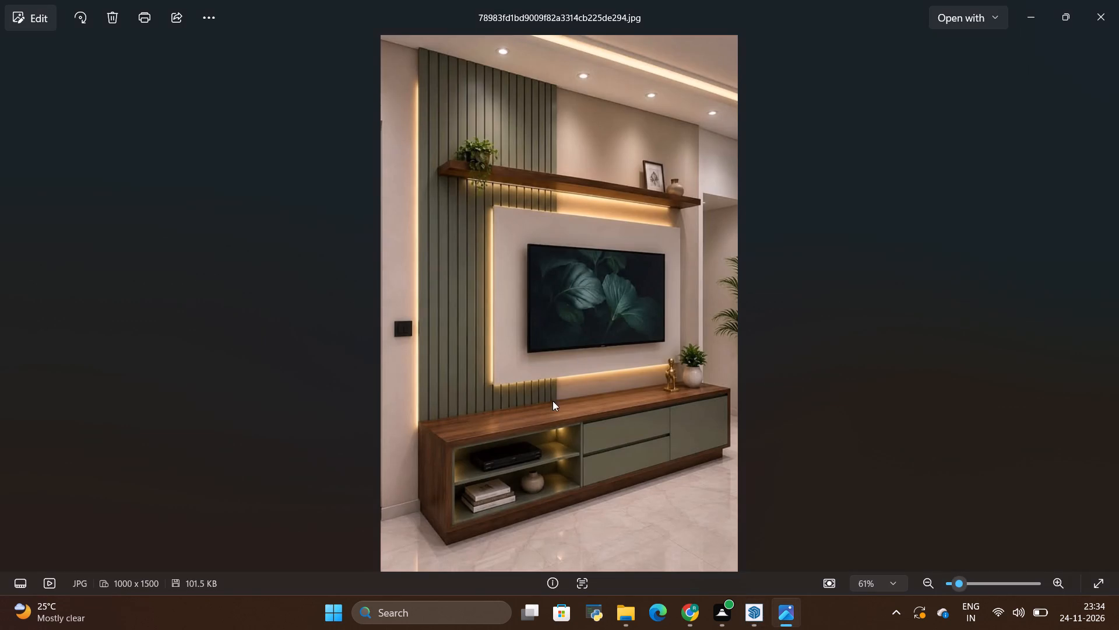
scroll(516, 361, down, 2)
key(alt+Tab)
scroll(512, 381, down, 1)
scroll(510, 376, up, 3)
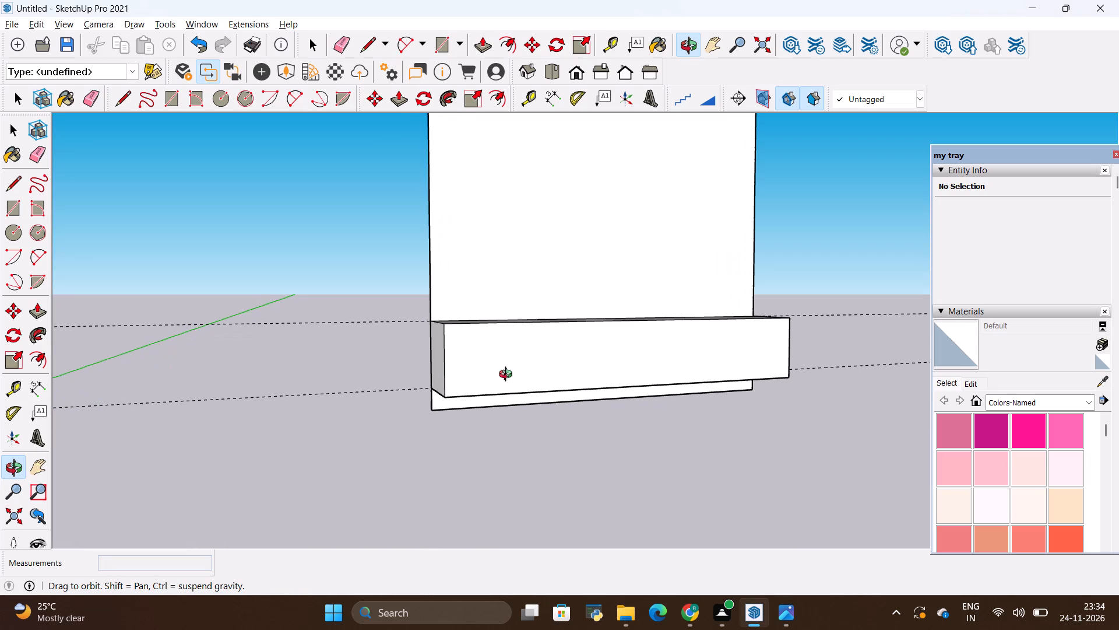
key(Escape)
key(Escape)
key(Escape)
key(Escape)
key(Escape)
key(Escape)
key(Escape)
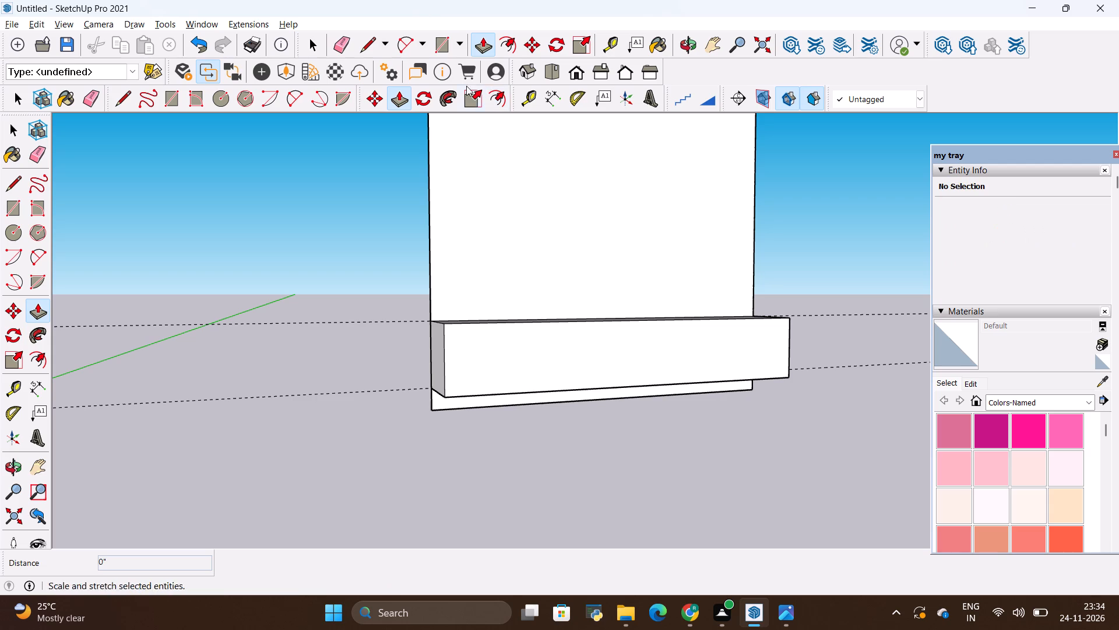
Offset the outline of the cabinet's front face 2" inward.
click(494, 99)
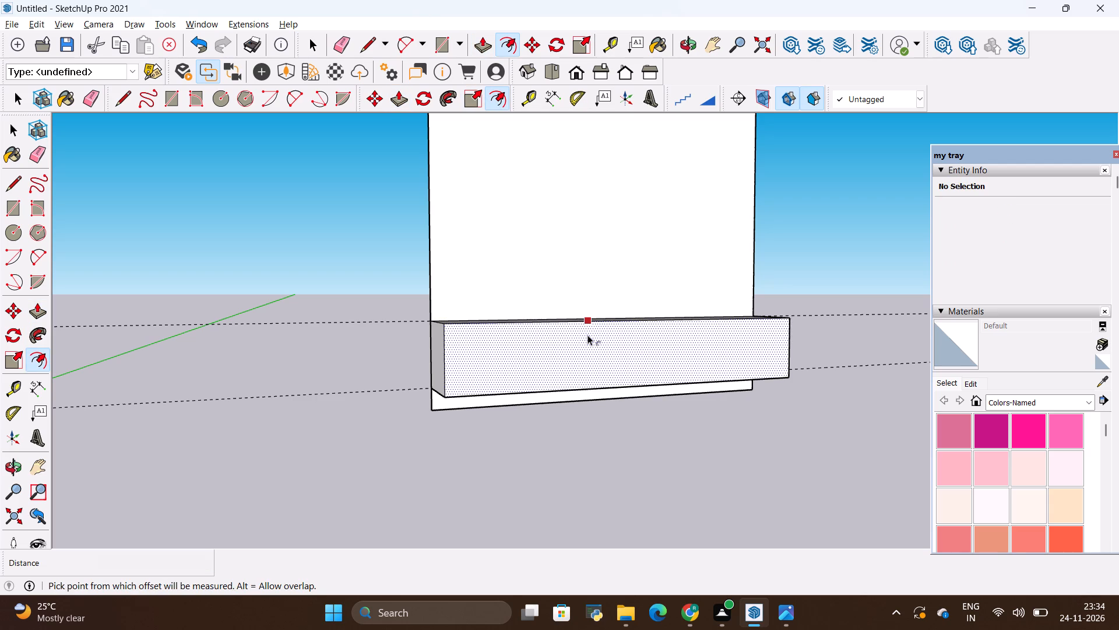
click(587, 337)
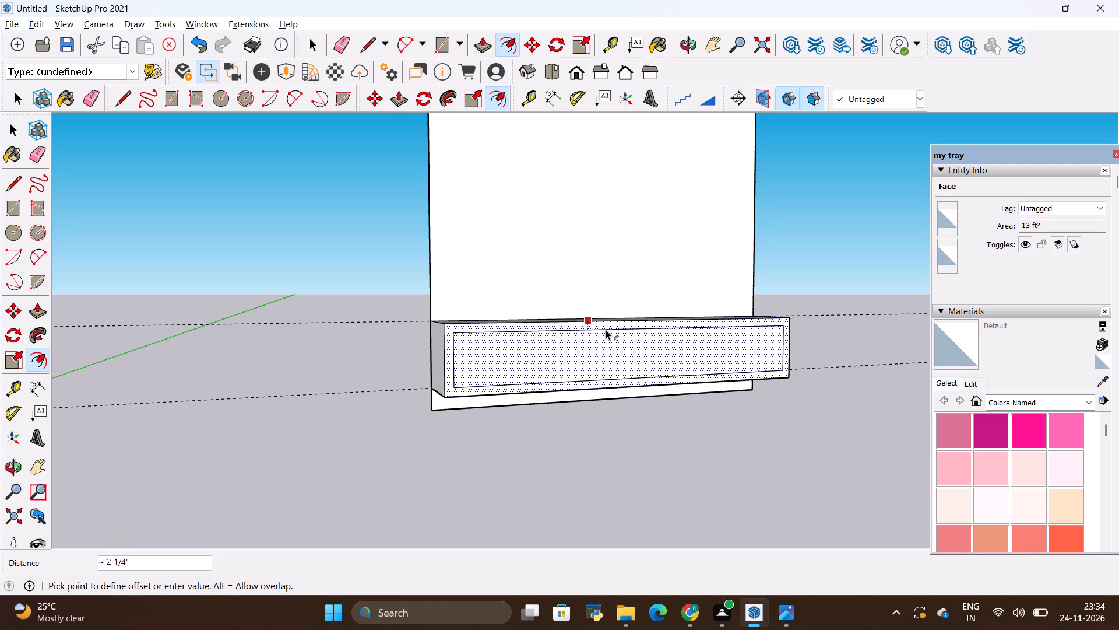
key(BackSpace)
key(BackSpace)
text(2")
key(Return)
key(grave)
key(Escape)
key(Escape)
key(Escape)
key(Escape)
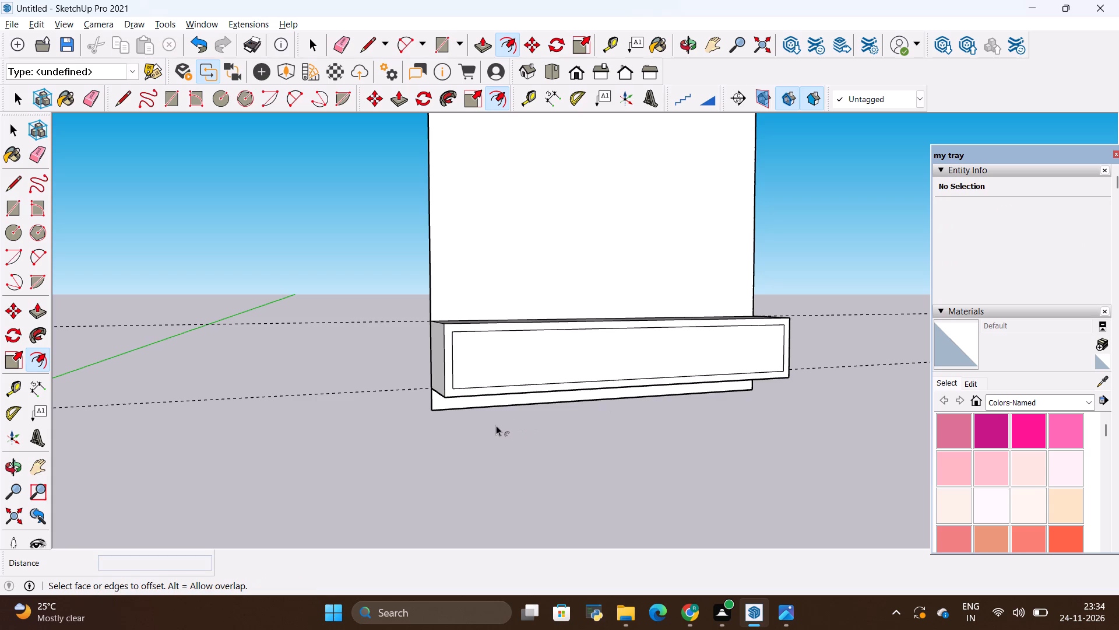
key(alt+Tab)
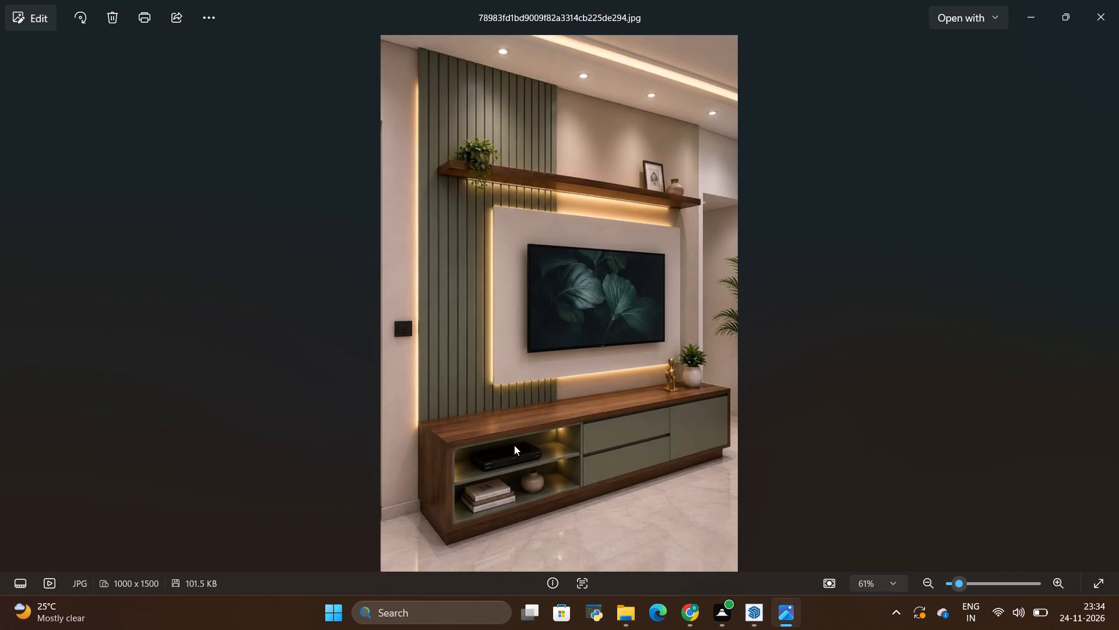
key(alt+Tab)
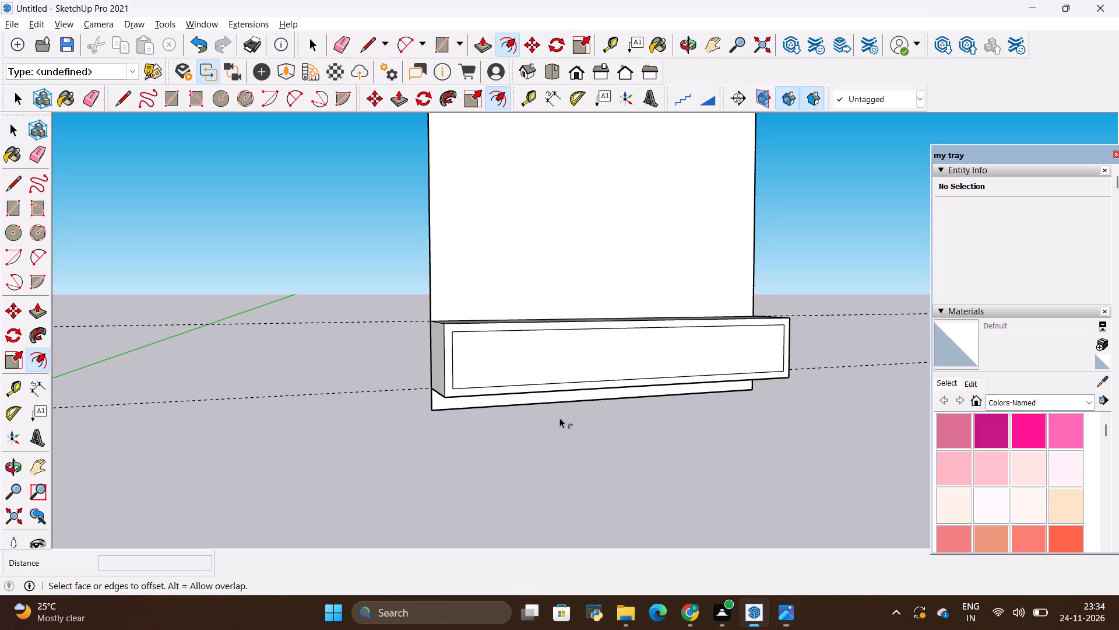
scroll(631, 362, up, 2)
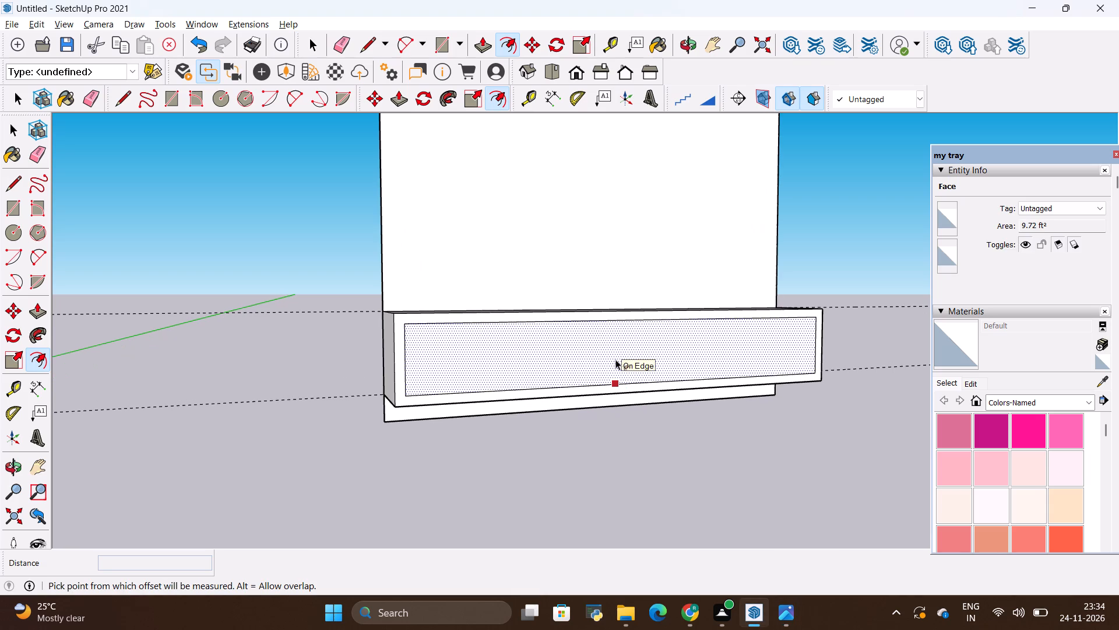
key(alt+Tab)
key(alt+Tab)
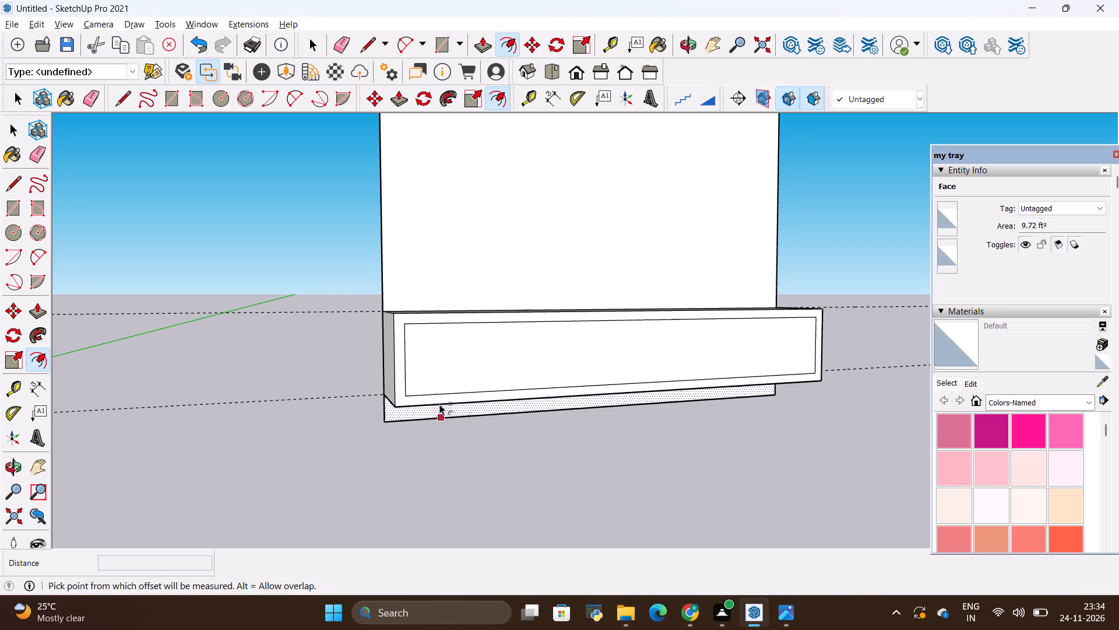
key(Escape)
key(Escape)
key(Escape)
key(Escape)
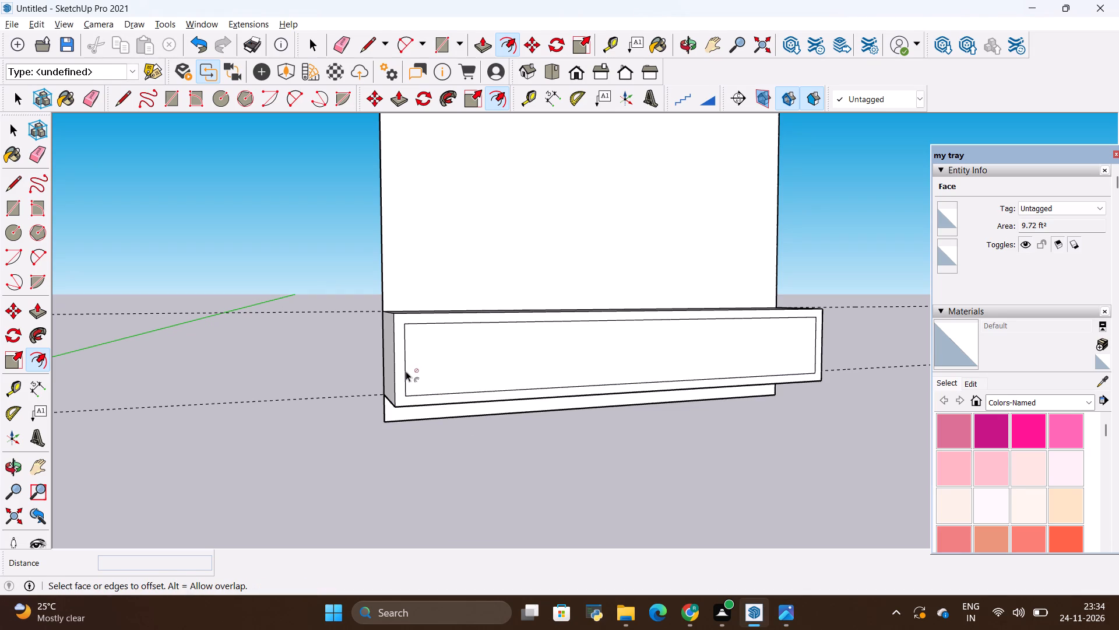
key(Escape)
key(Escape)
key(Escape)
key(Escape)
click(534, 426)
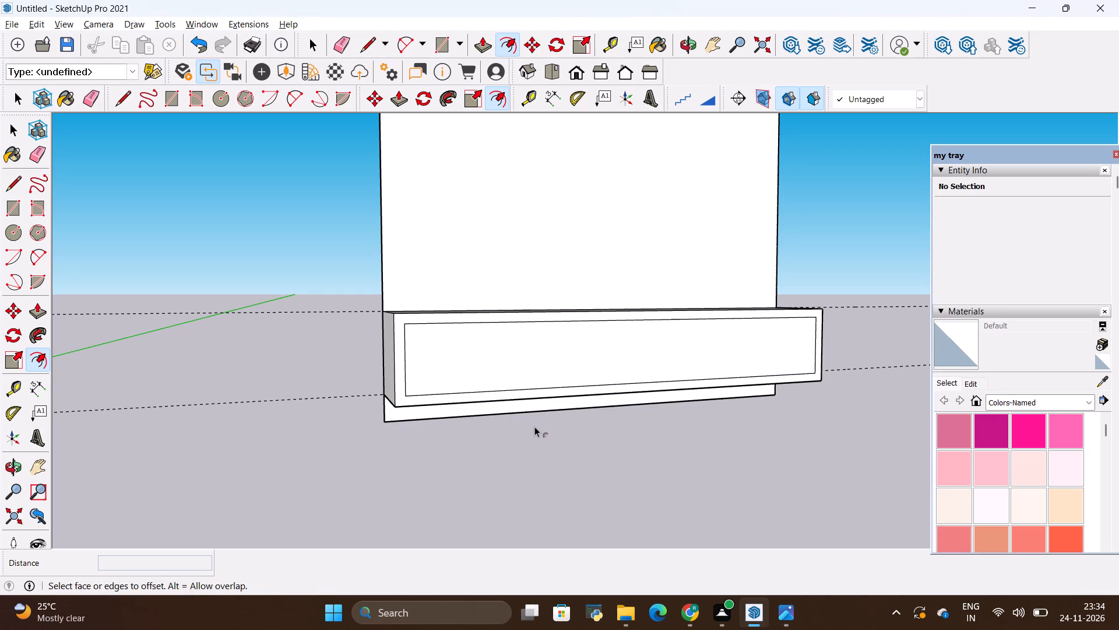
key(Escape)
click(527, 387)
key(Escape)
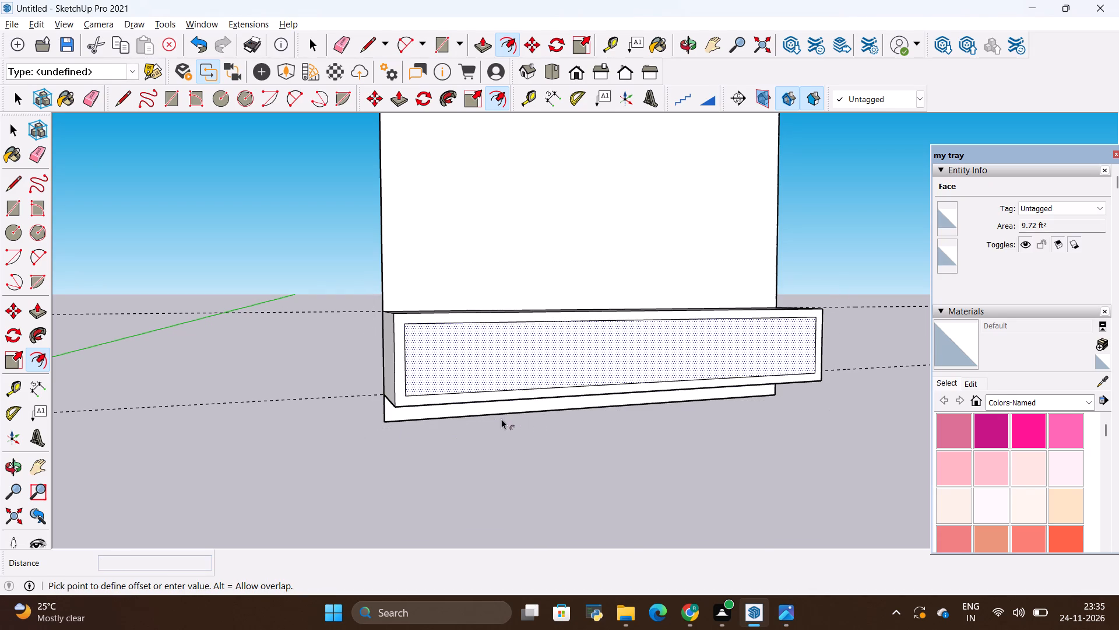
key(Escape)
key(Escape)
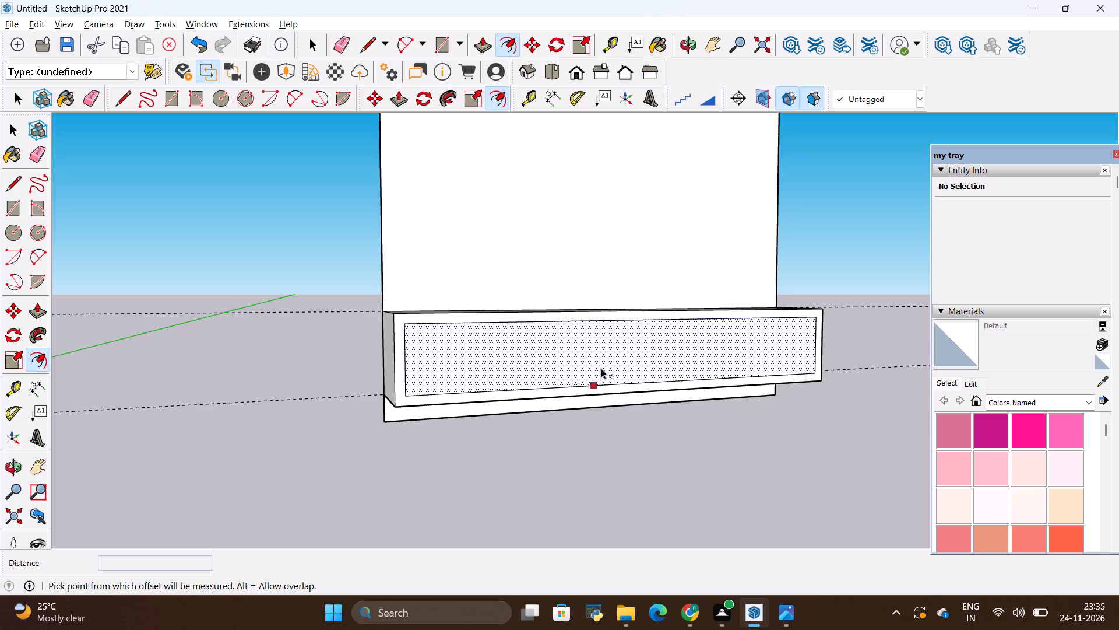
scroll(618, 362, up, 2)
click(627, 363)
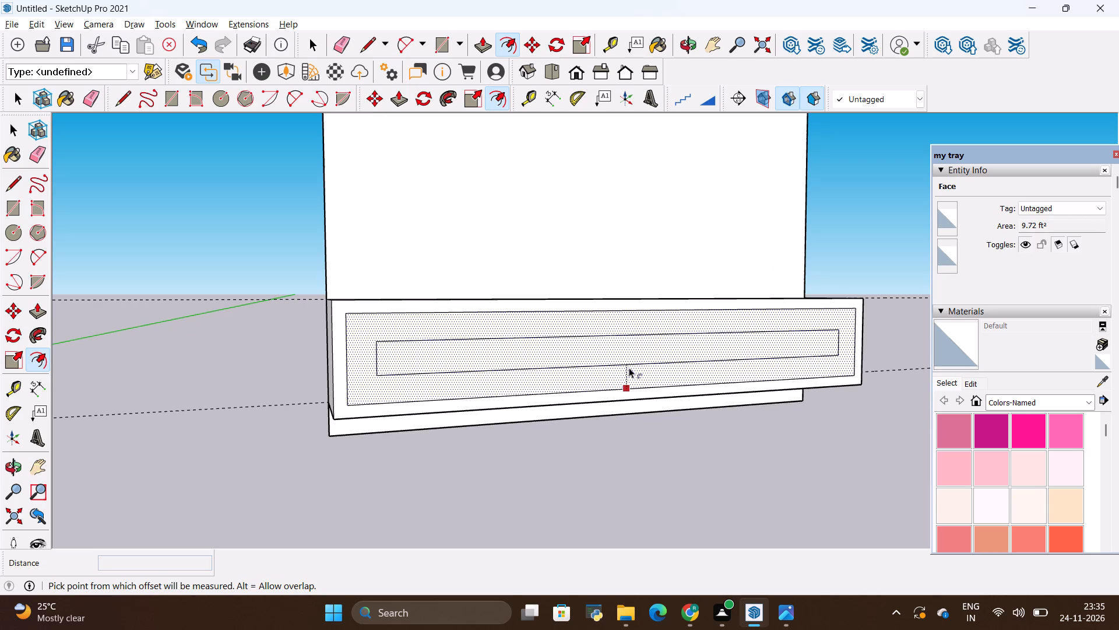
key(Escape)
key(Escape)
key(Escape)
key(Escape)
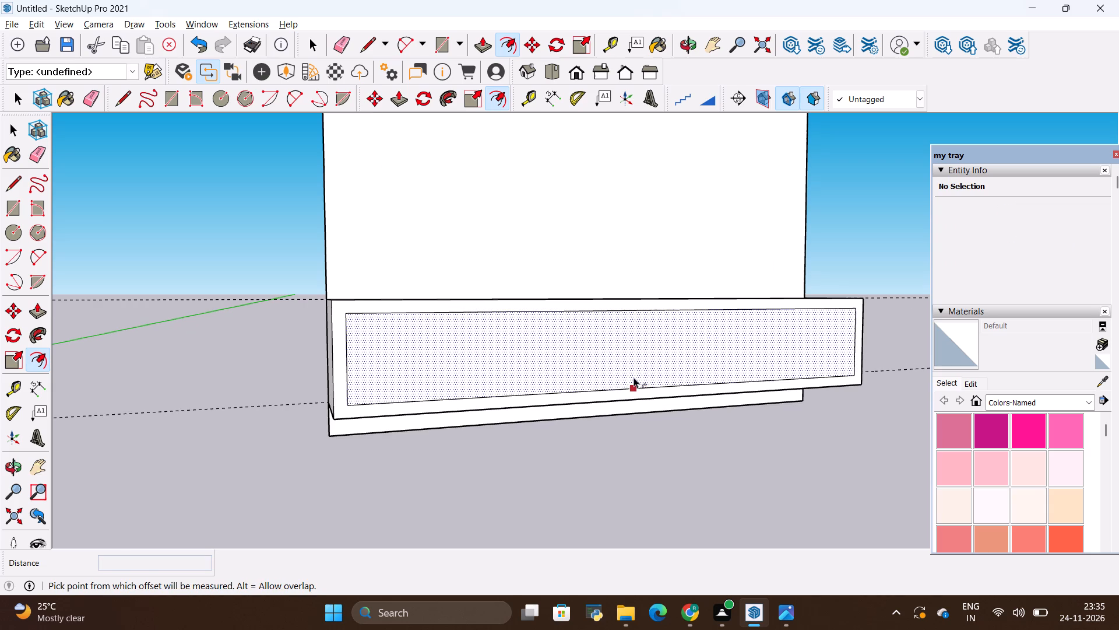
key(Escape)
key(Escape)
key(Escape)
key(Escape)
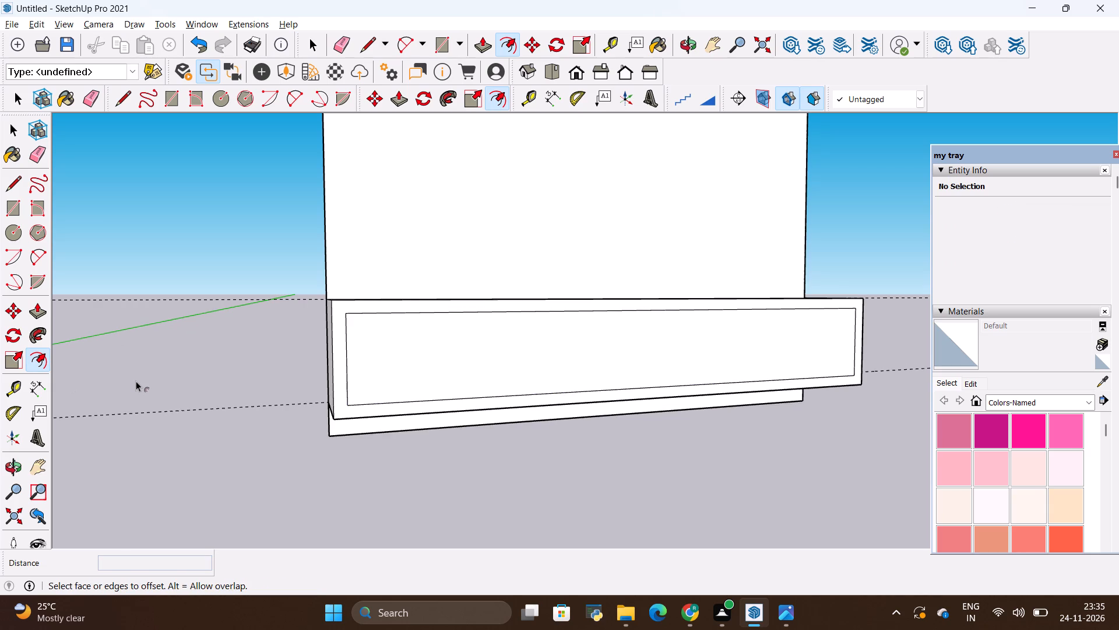
Divide the bottom edge of the inset rectangle on the cabinet front into 3 equal segments.
click(136, 381)
key(space)
key(space)
key(space)
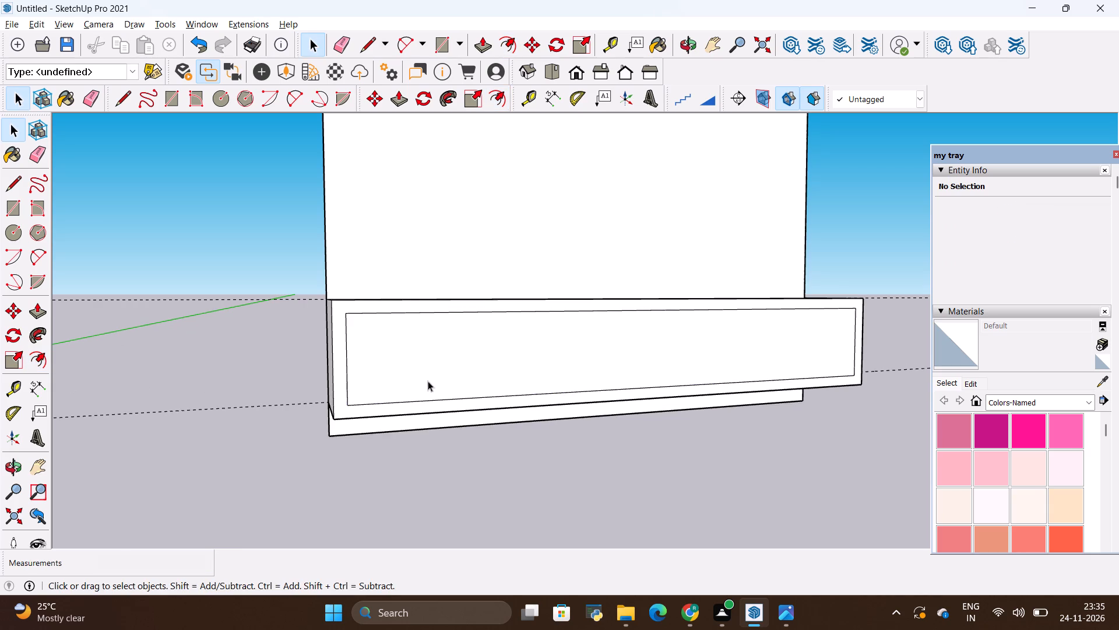
click(428, 379)
click(431, 399)
right_click(431, 399)
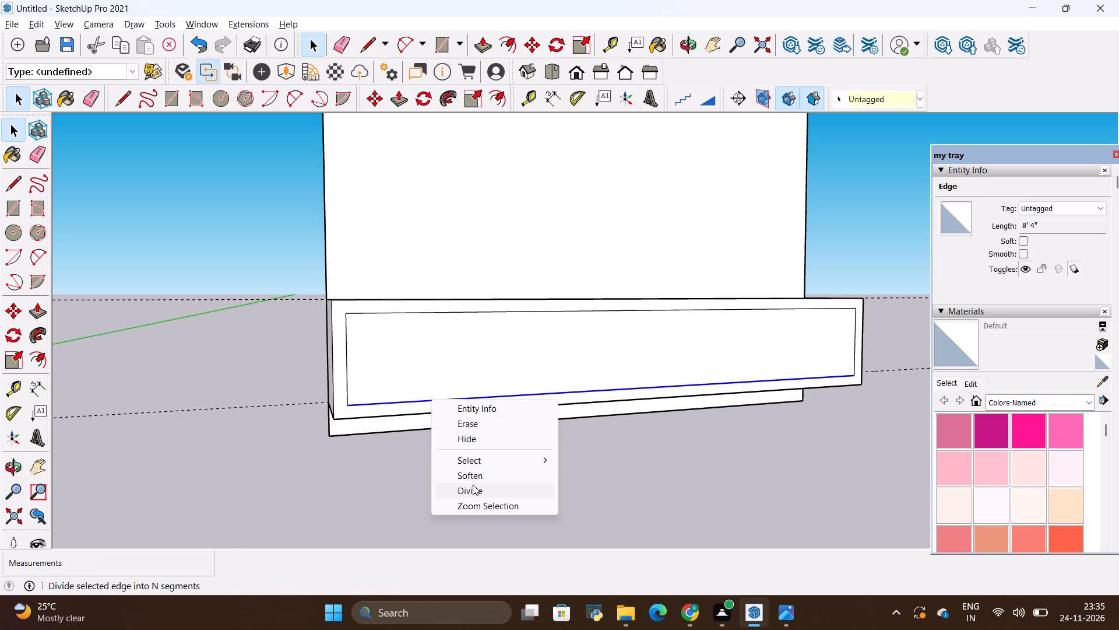
click(473, 487)
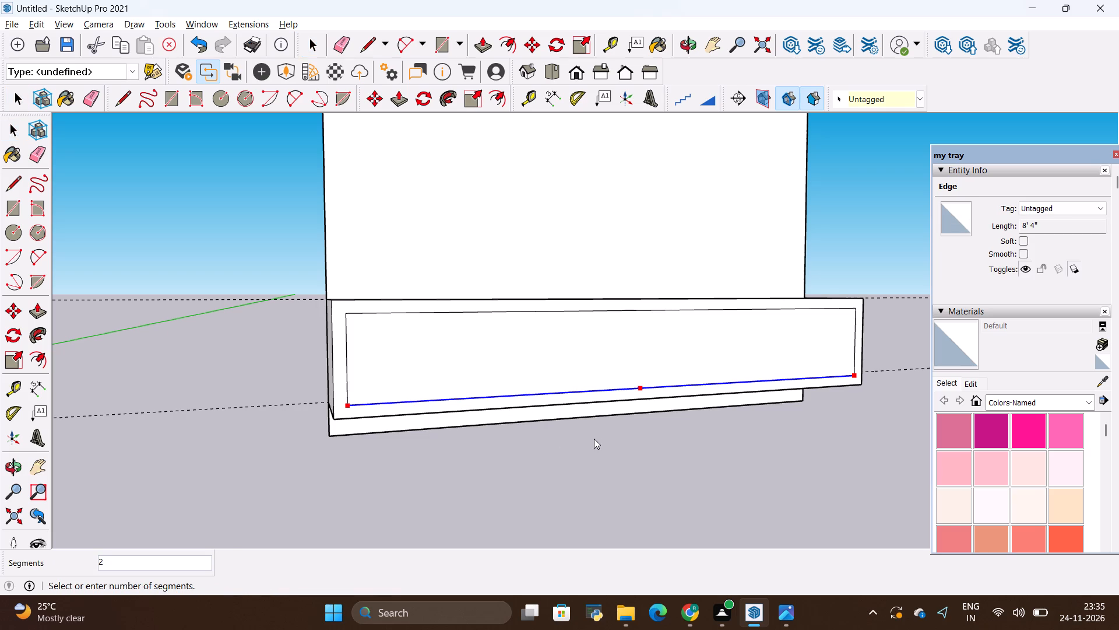
click(583, 440)
Draw two vertical 1'2" lines from the division points to the inset's top edge, splitting the cabinet front into three bays.
key(l)
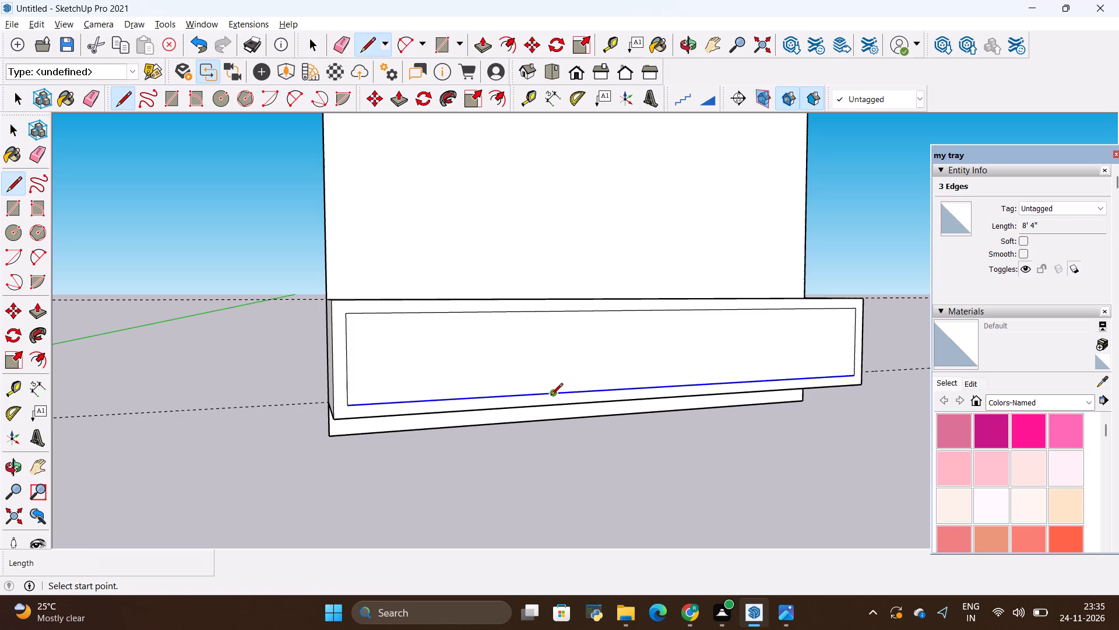
click(551, 396)
click(550, 310)
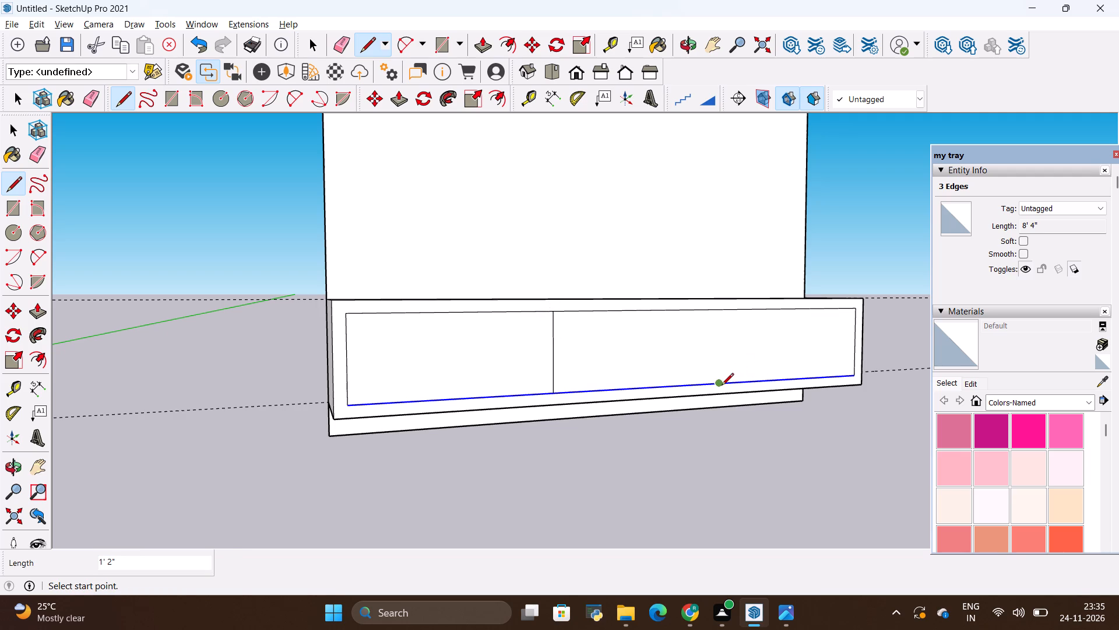
drag(722, 386, 722, 376)
click(720, 310)
key(Escape)
key(Escape)
scroll(620, 512, down, 1)
key(Escape)
key(Escape)
Compare the three-bay cabinet front with the open shelves, drawers and door in the TV unit reference photo.
key(alt+Tab)
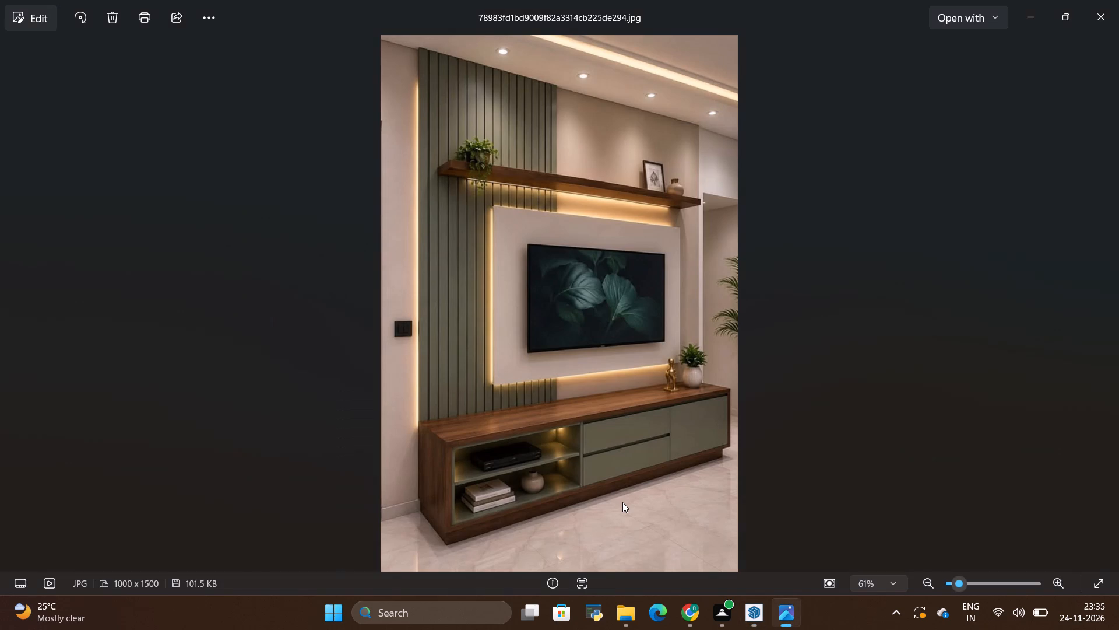
key(alt+Tab)
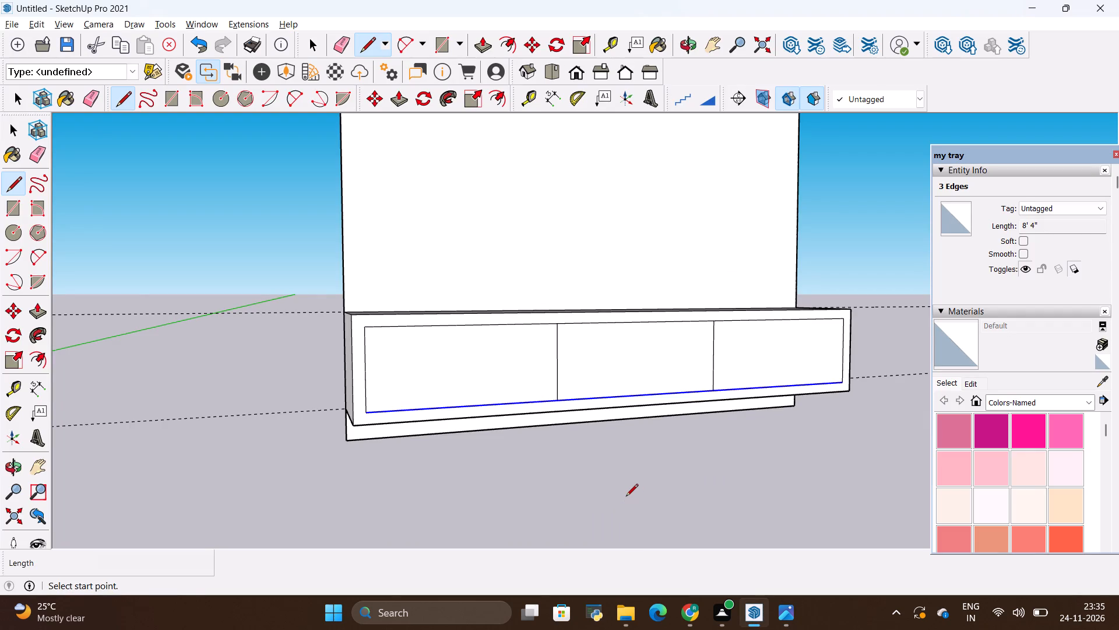
key(alt+Tab)
key(alt+Tab)
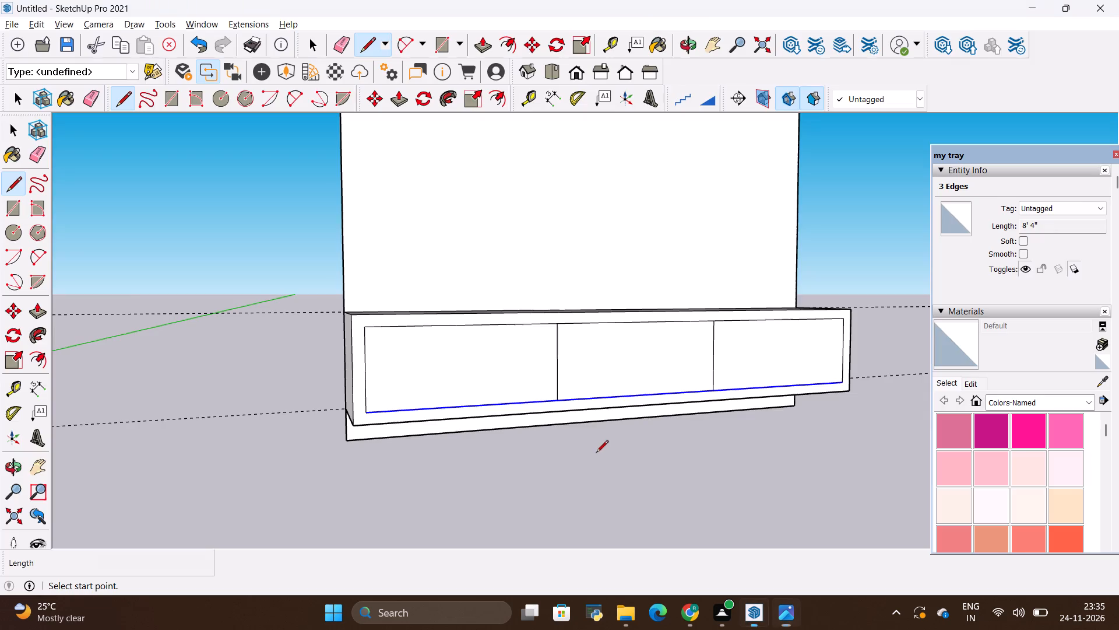
key(alt+Tab)
key(alt+Tab)
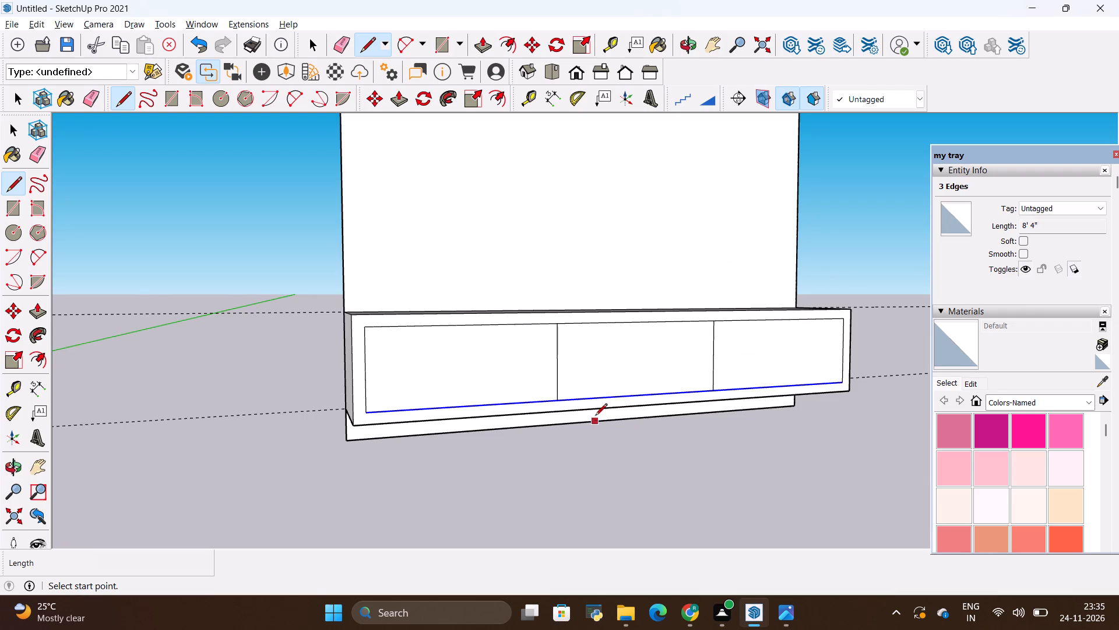
key(alt+Tab)
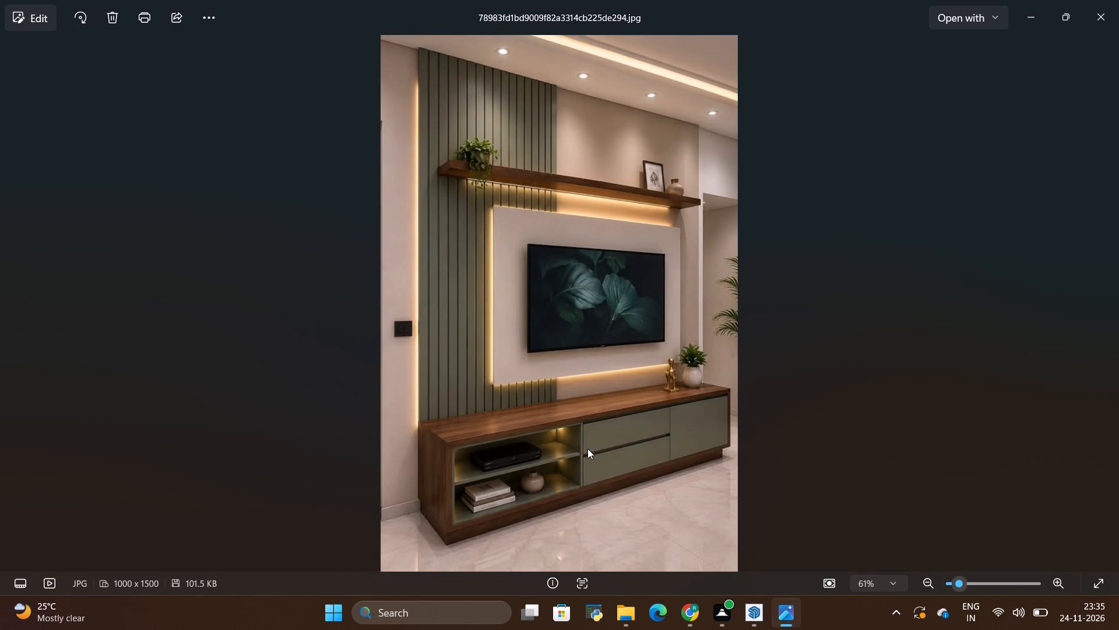
key(alt+Tab)
key(alt+Tab)
key(alt+Tab)
key(Escape)
key(Escape)
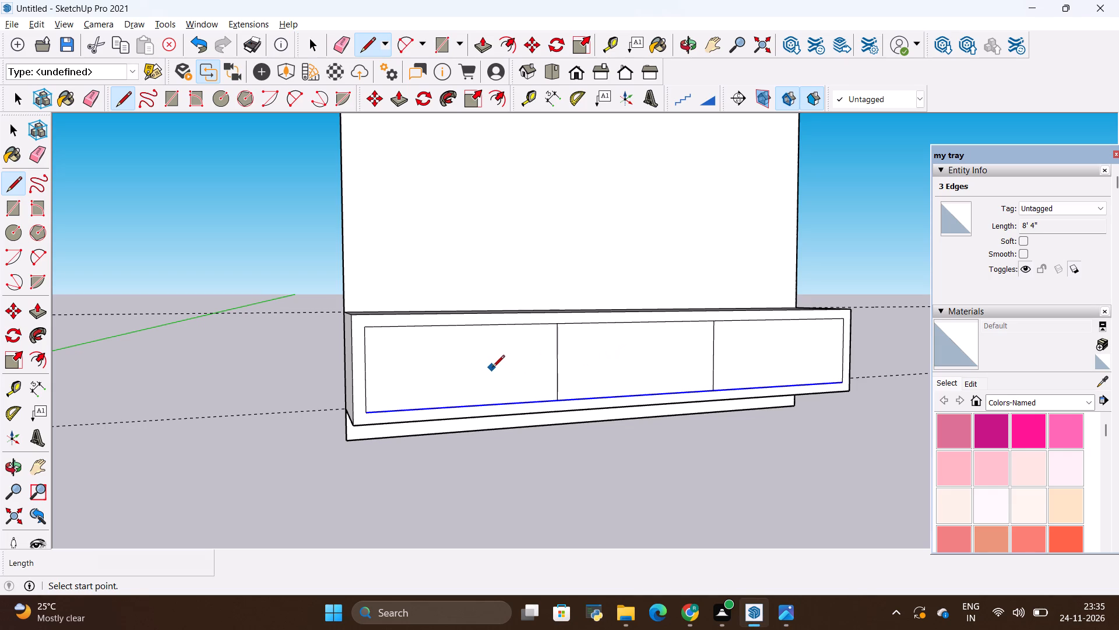
key(Escape)
key(Escape)
Offset the outline of the cabinet front's left bay 1" inward for the open shelf frame.
key(space)
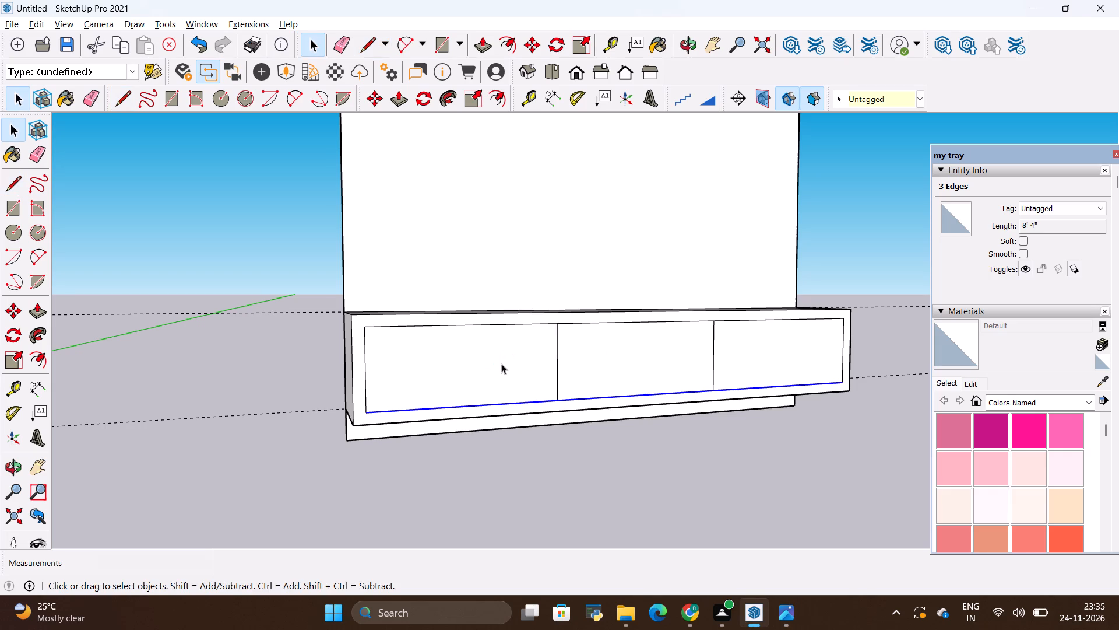
click(501, 363)
key(alt+Tab)
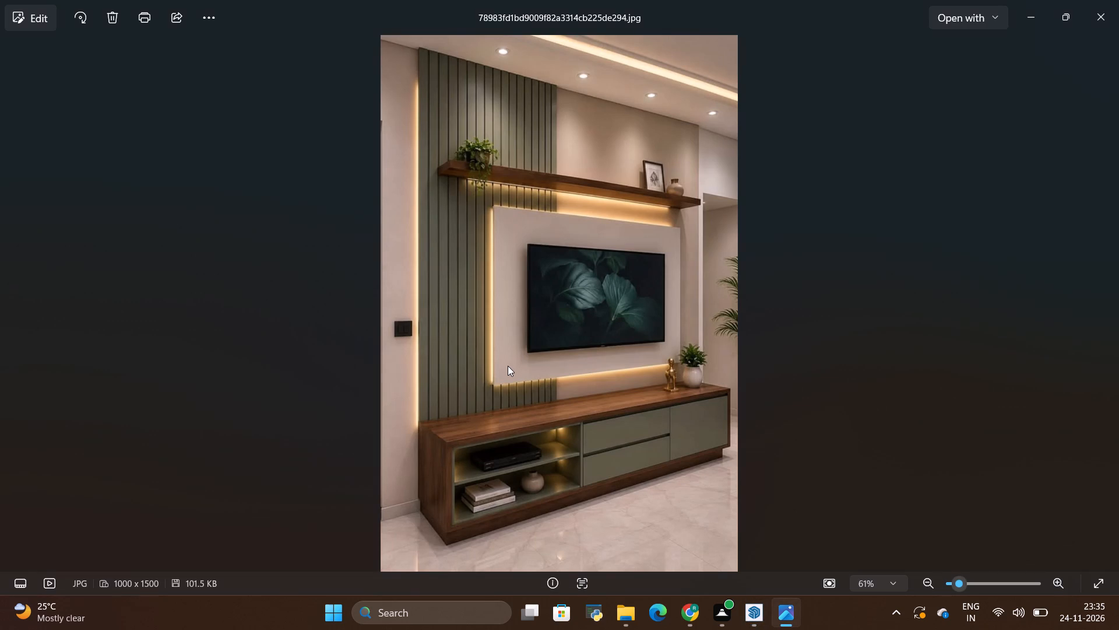
key(alt+Tab)
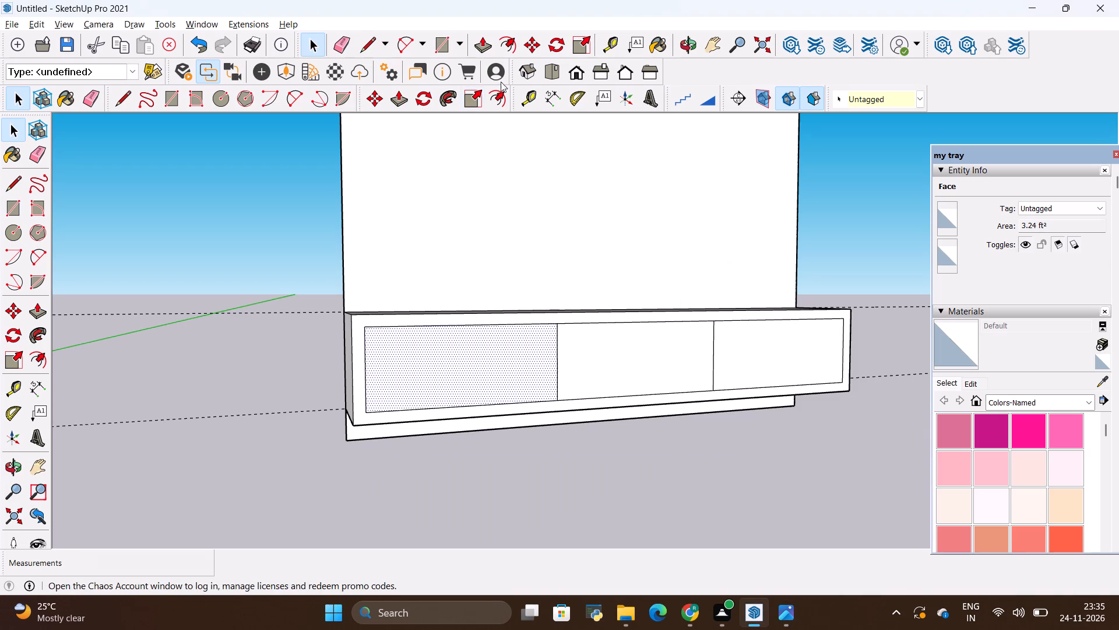
click(497, 97)
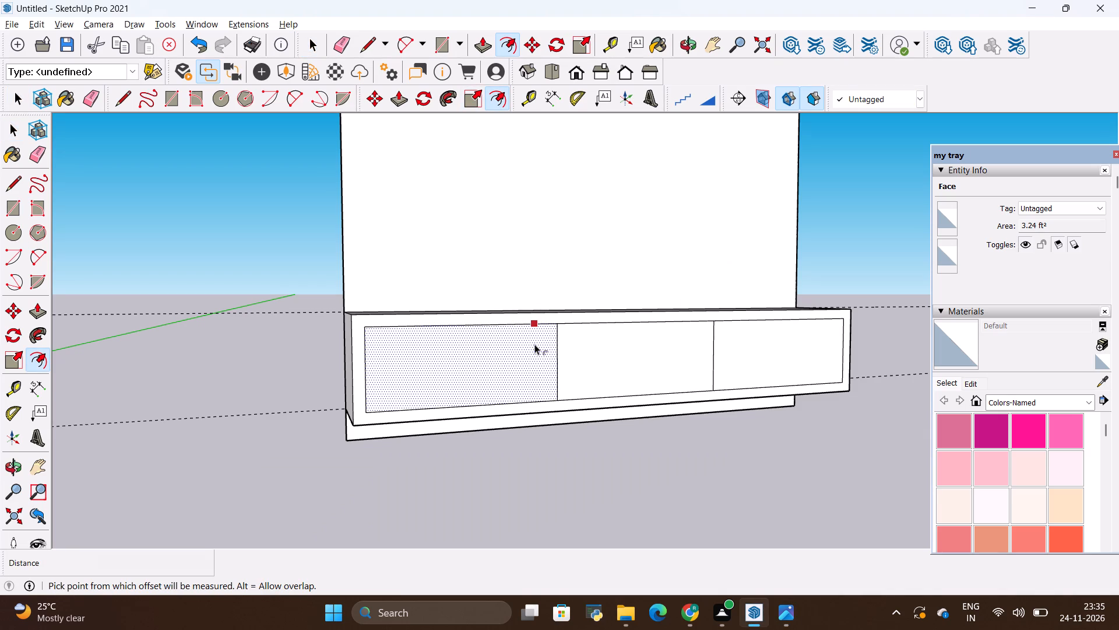
click(534, 344)
key(alt+Tab)
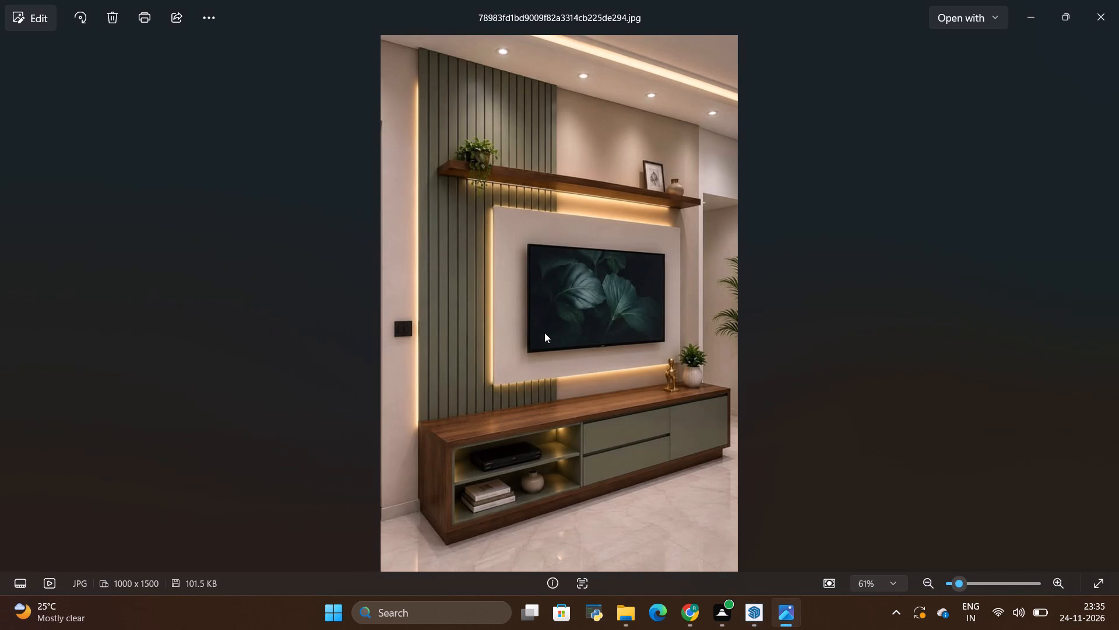
key(alt+Tab)
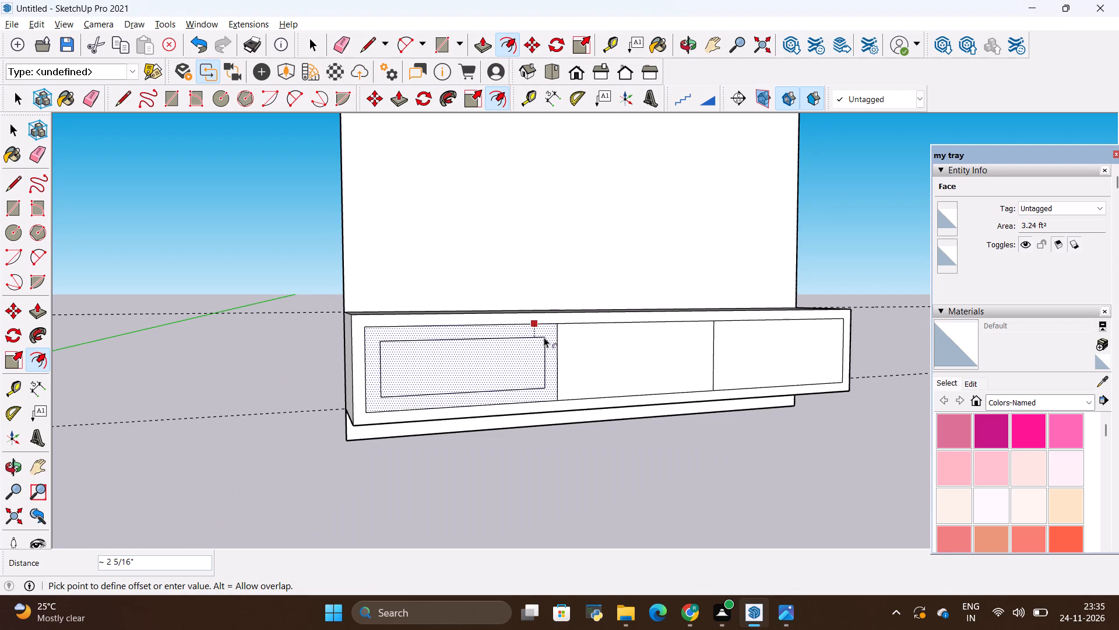
key(BackSpace)
key(BackSpace)
text(1")
key(Return)
key(Escape)
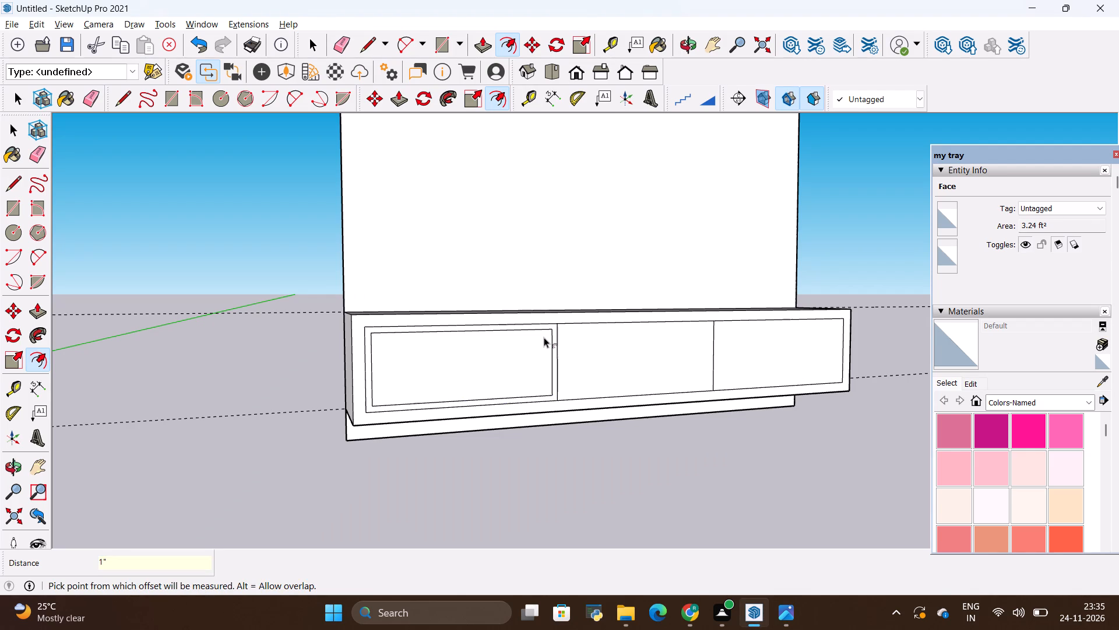
key(Escape)
scroll(542, 333, up, 2)
key(Escape)
key(space)
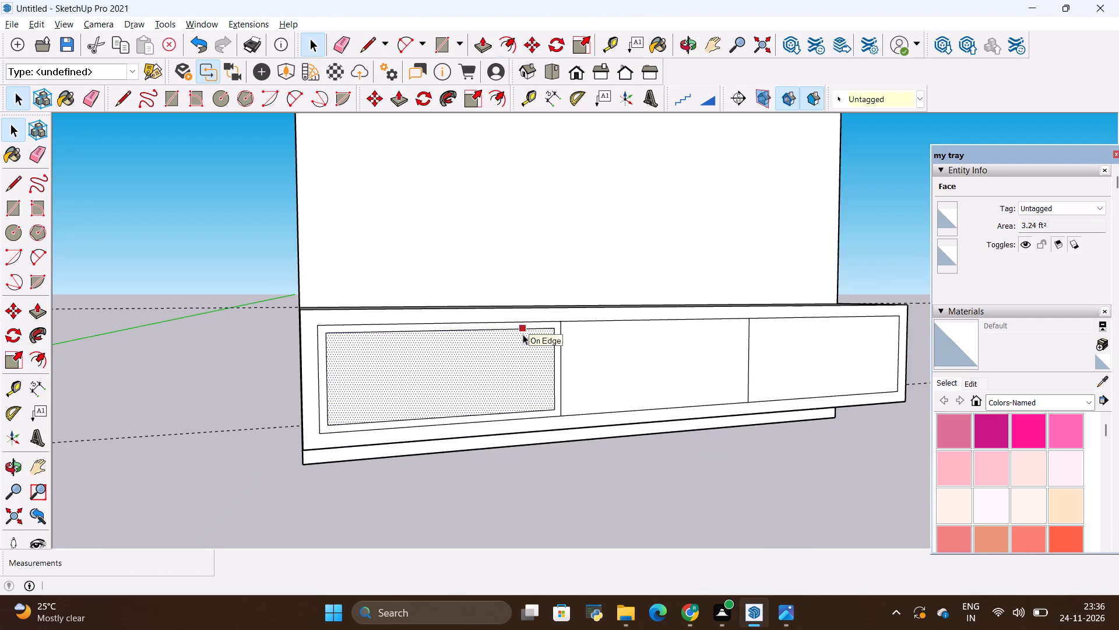
Draw a horizontal line about 2'7" long across the middle of the inner rectangle in the cabinet's left bay.
key(space)
key(space)
key(space)
key(space)
click(516, 338)
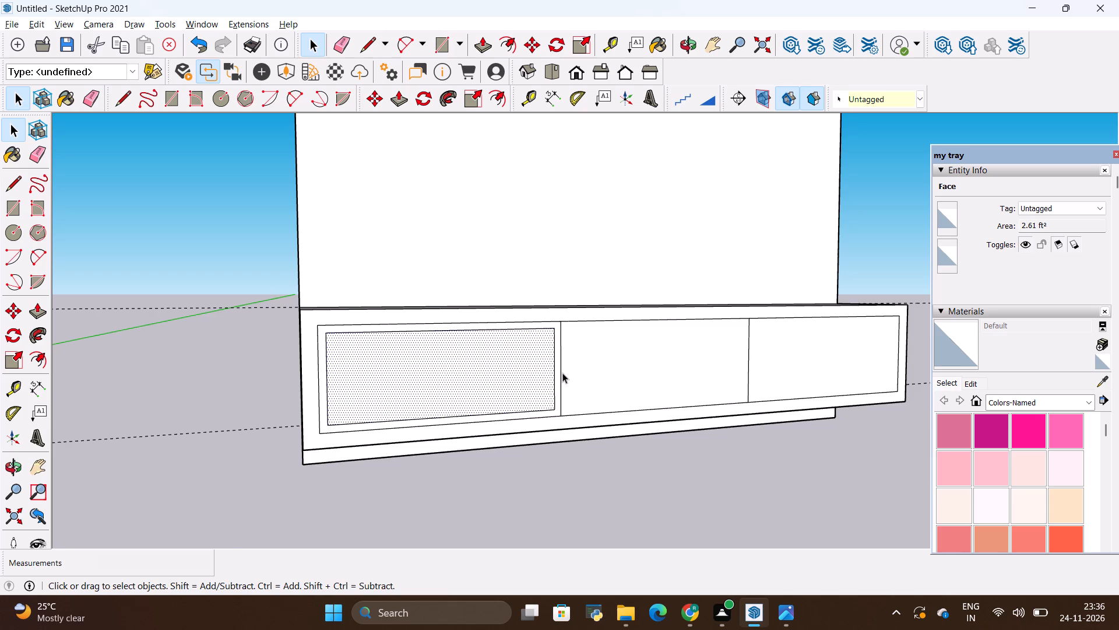
key(l)
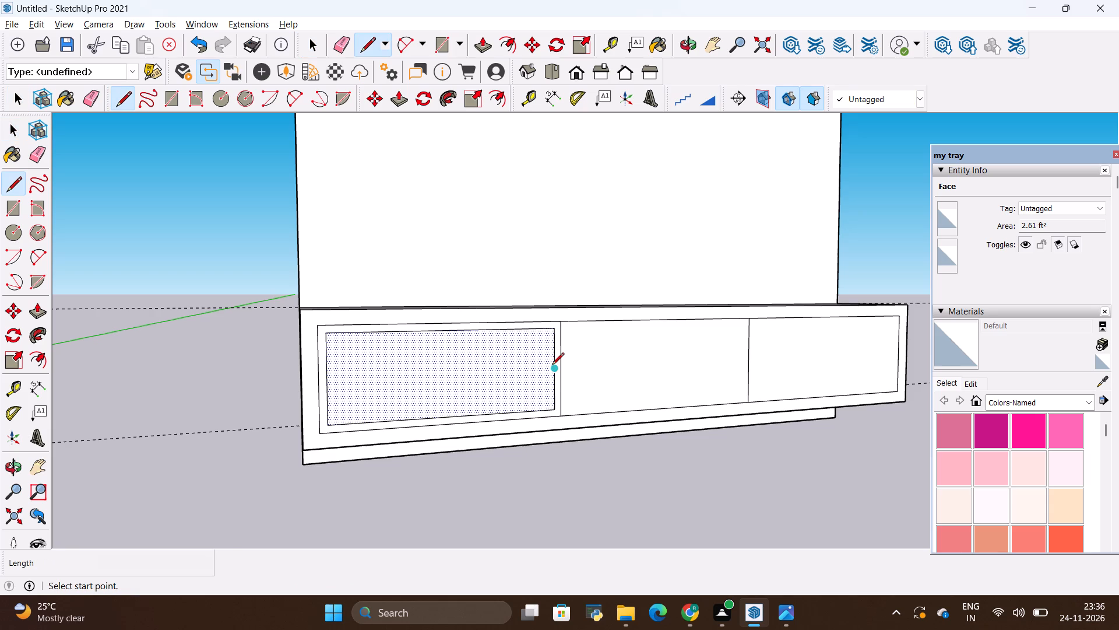
click(552, 366)
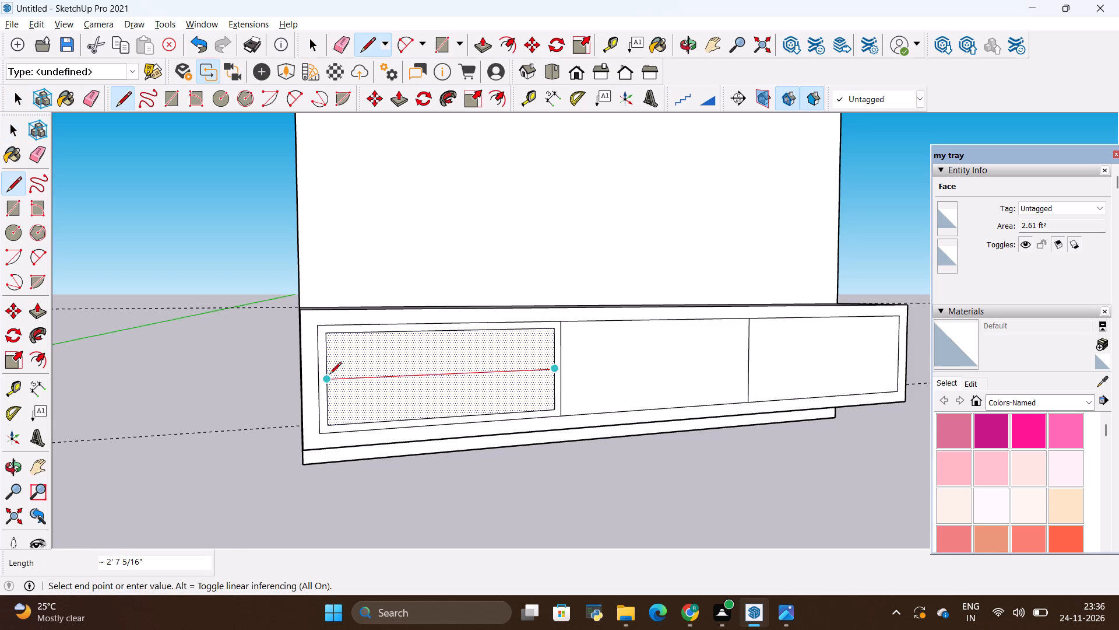
click(329, 375)
key(Escape)
scroll(375, 381, up, 2)
key(Escape)
key(space)
key(space)
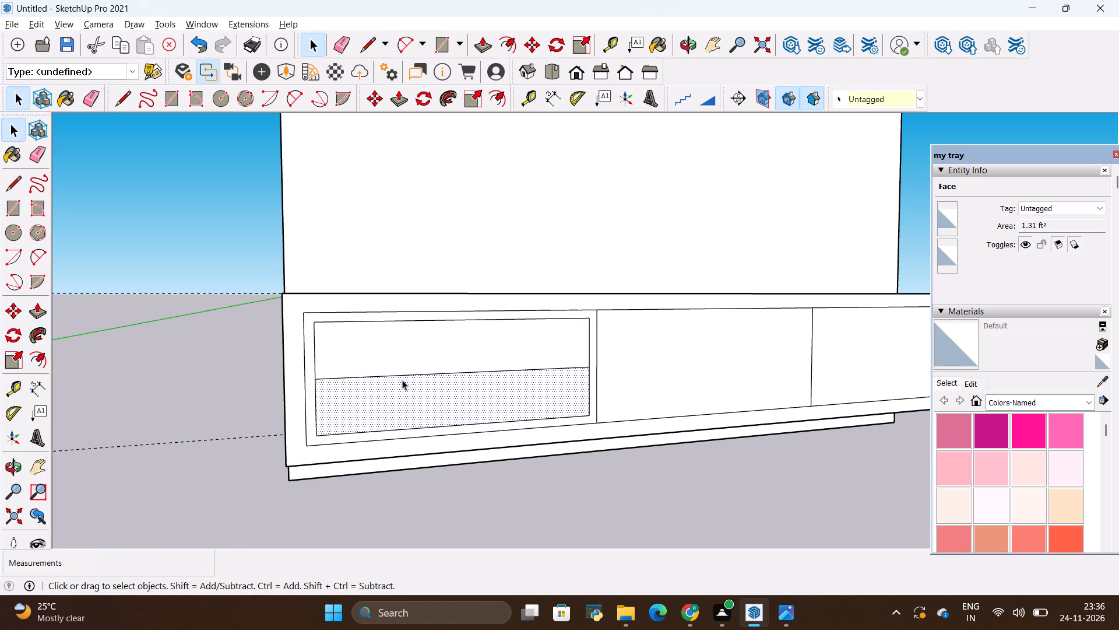
Copy the left bay's horizontal midline 0.5" upward to start the shelf thickness.
scroll(403, 380, up, 1)
click(410, 372)
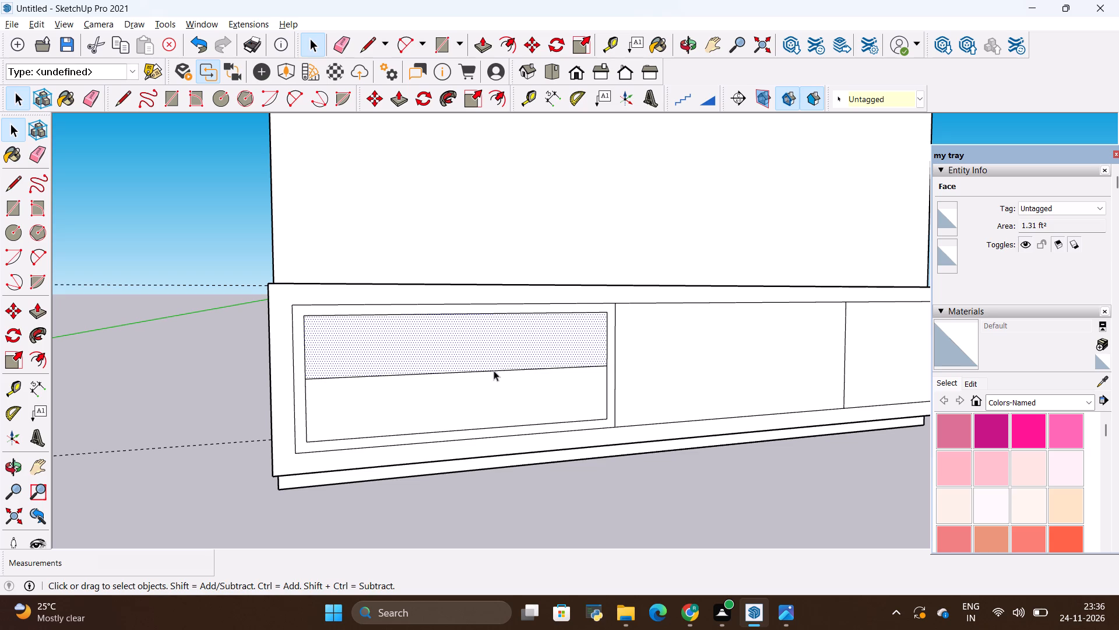
click(494, 370)
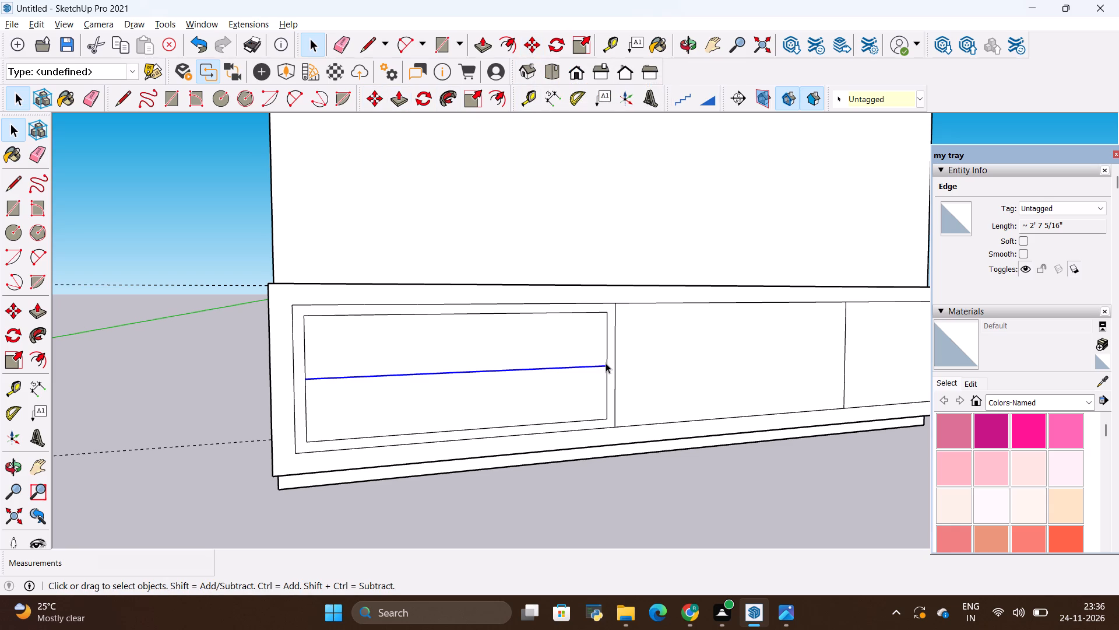
click(533, 40)
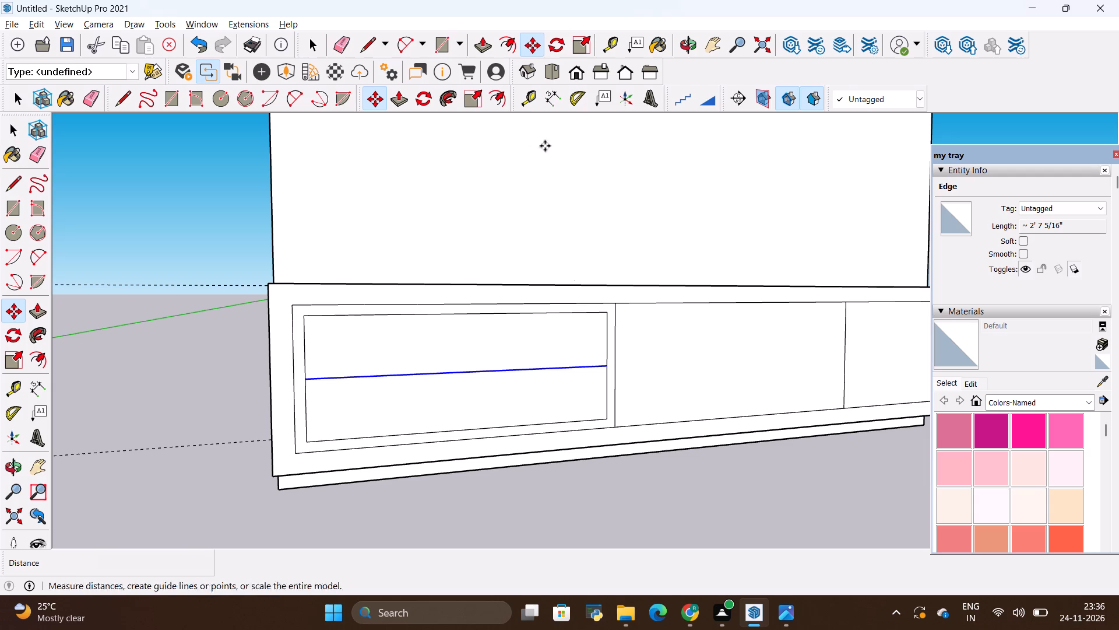
ctrl+click(606, 367)
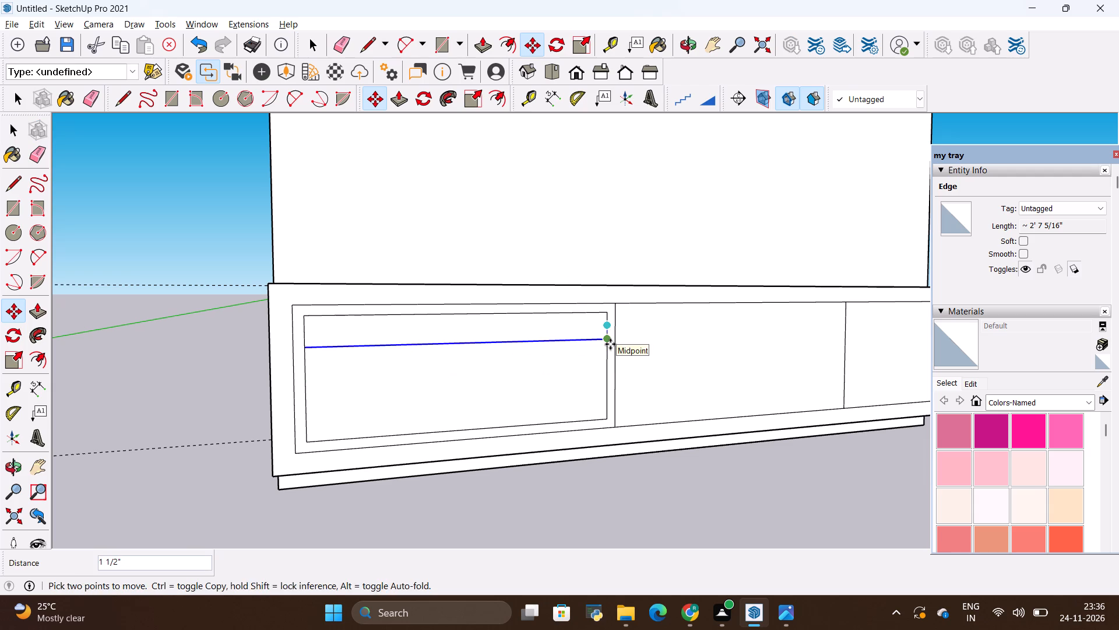
key(BackSpace)
key(BackSpace)
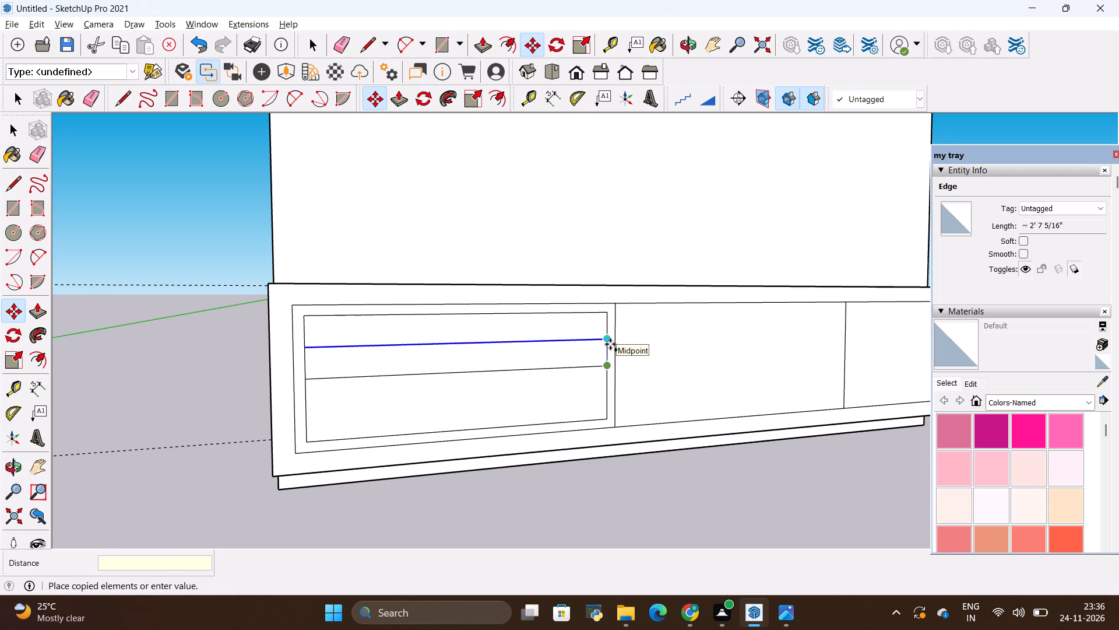
text(.5)
key(Return)
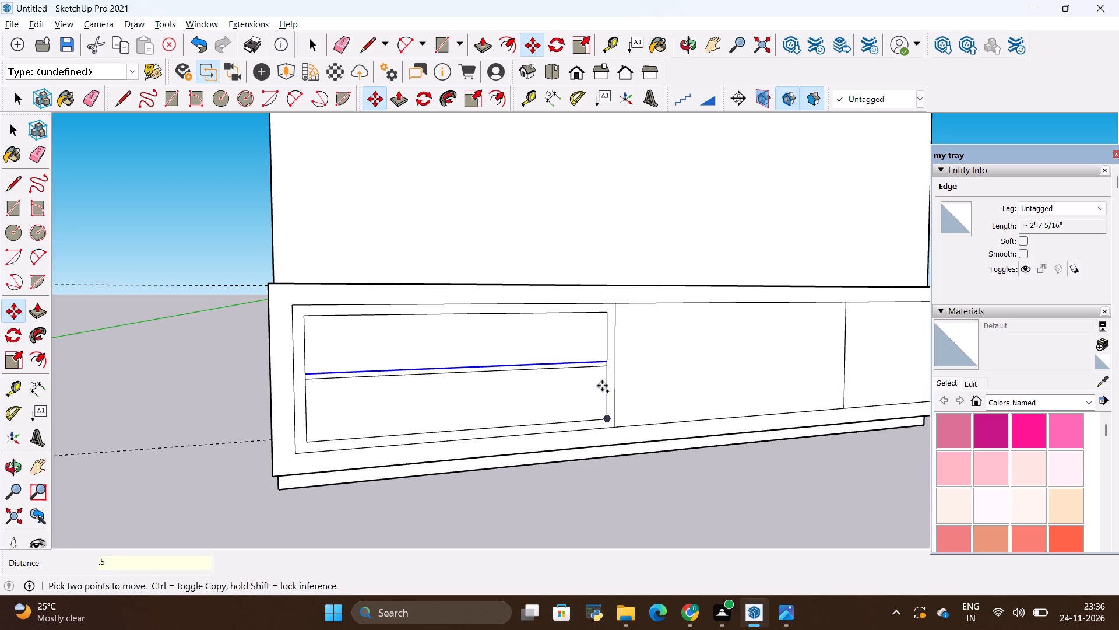
key(Escape)
scroll(590, 377, up, 1)
key(Escape)
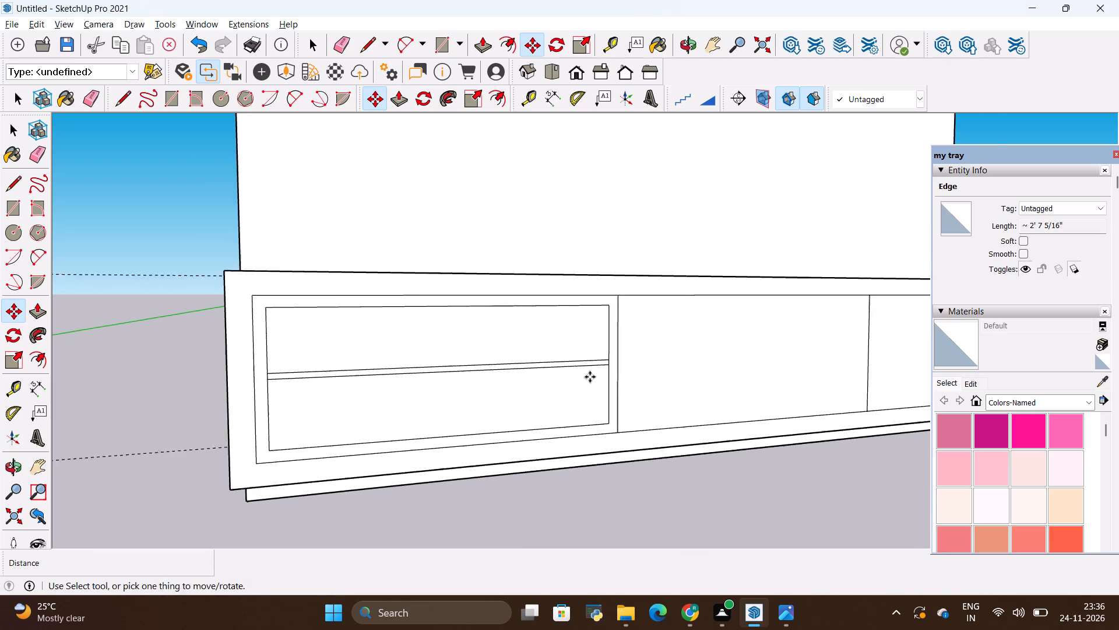
scroll(590, 377, up, 2)
key(Escape)
scroll(594, 357, up, 3)
key(Escape)
key(Escape)
key(space)
Copy the narrow shelf strip 1/2" straight down so the copy sits directly below the original.
scroll(599, 357, up, 2)
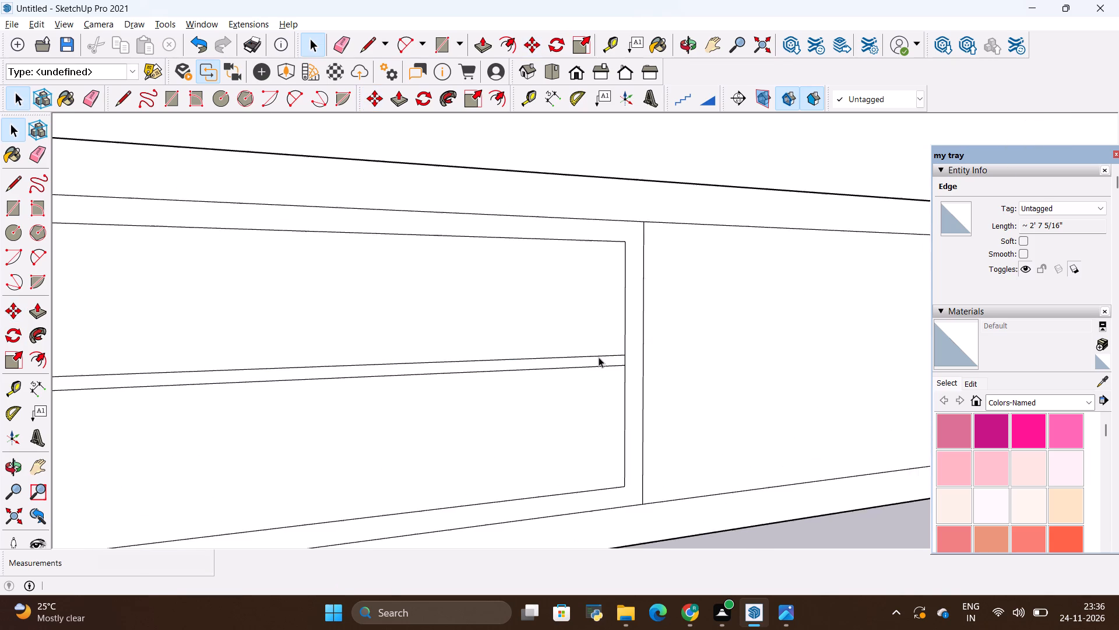
scroll(599, 357, up, 1)
double_click(599, 359)
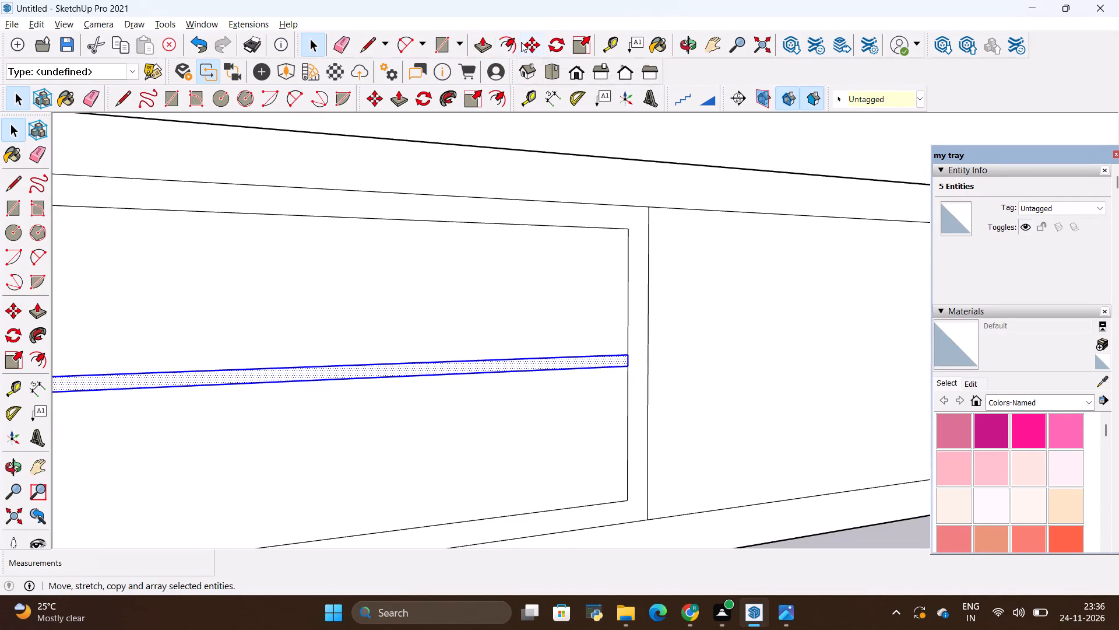
drag(529, 44, 538, 60)
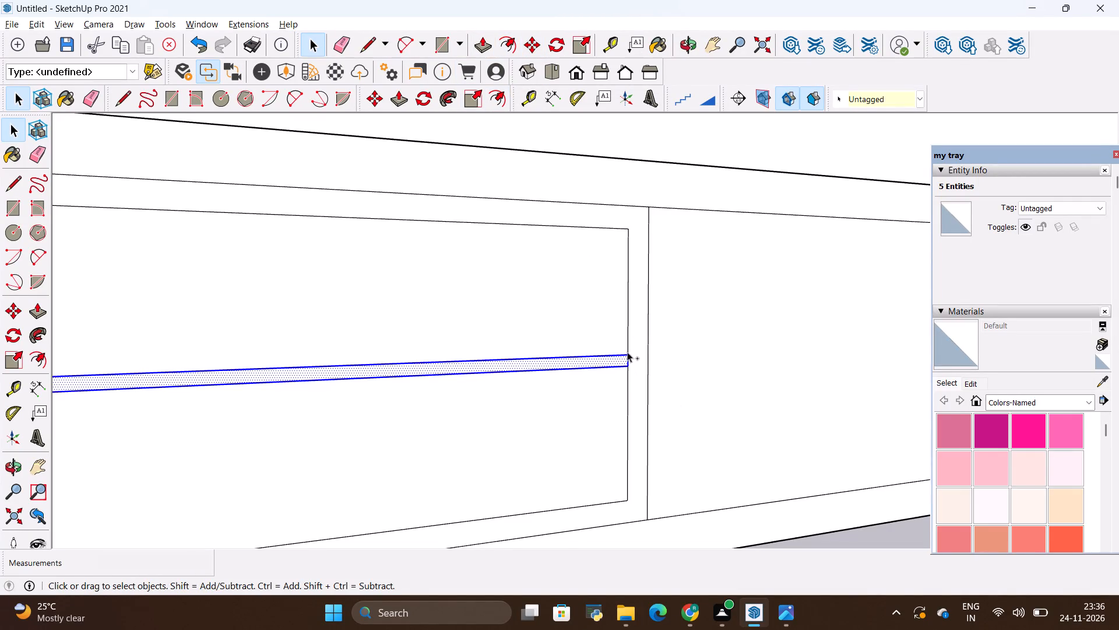
key(Escape)
key(Escape)
key(Escape)
key(Escape)
scroll(599, 368, up, 1)
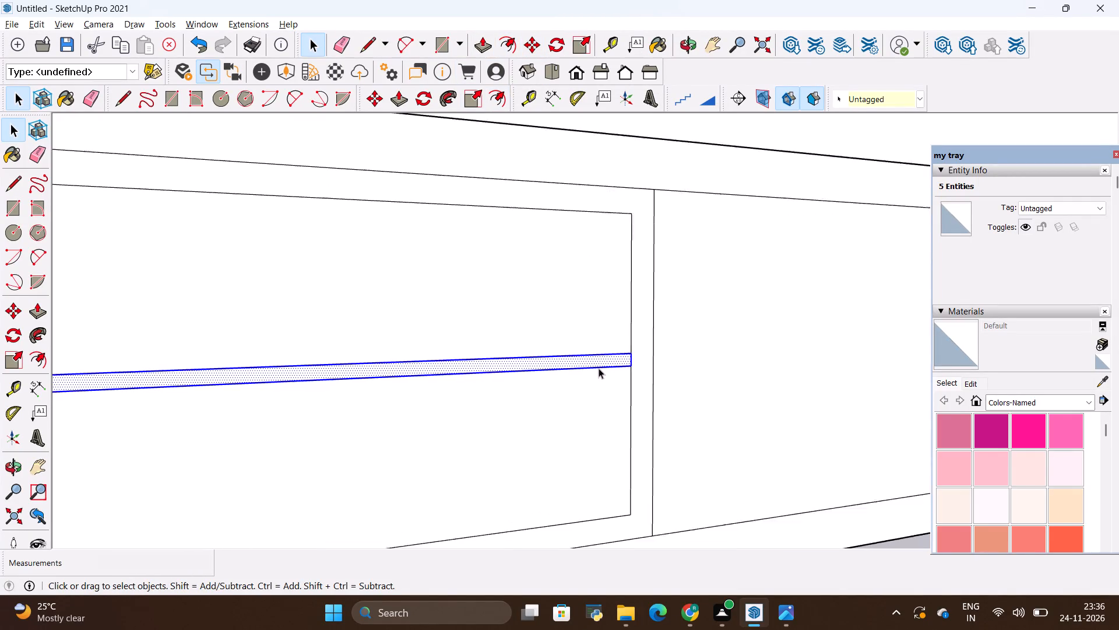
scroll(599, 368, up, 1)
click(569, 412)
scroll(583, 360, up, 2)
double_click(583, 360)
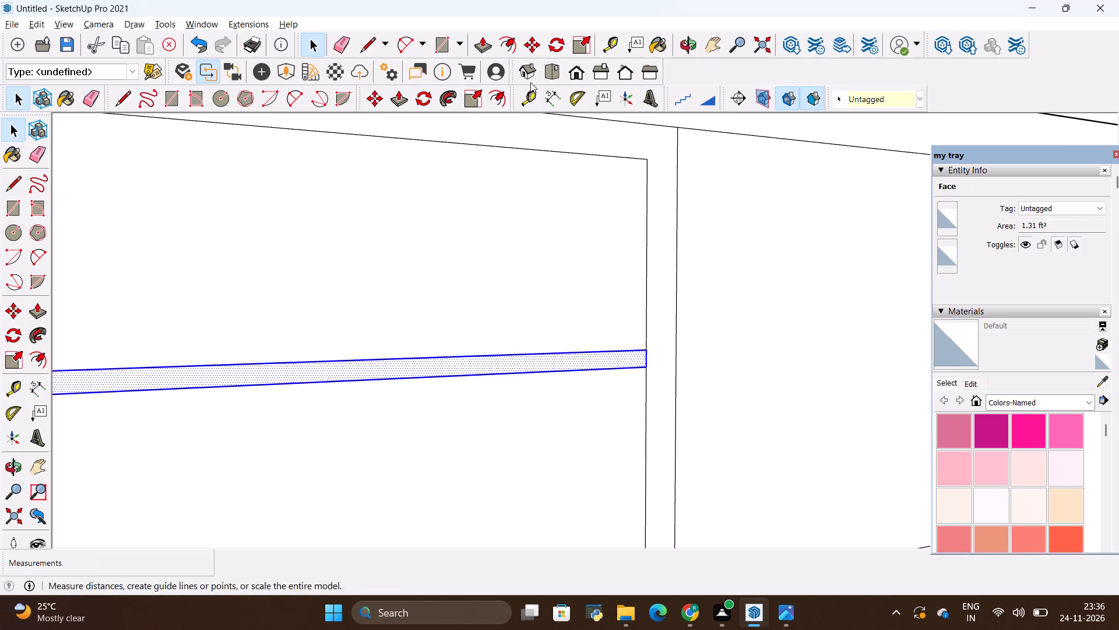
click(526, 44)
click(648, 351)
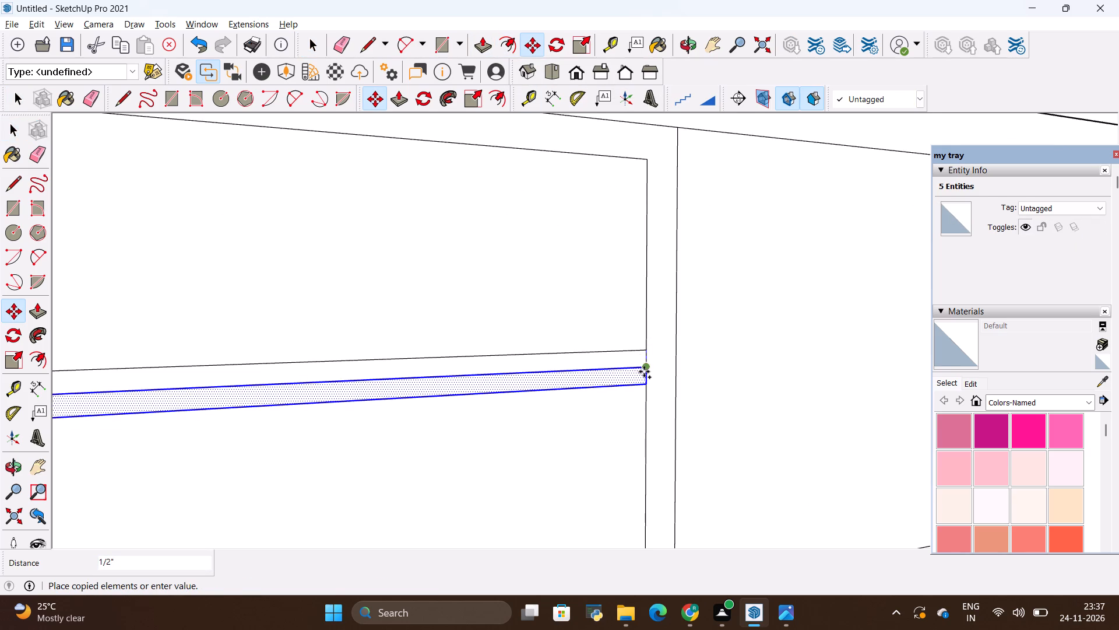
click(644, 372)
scroll(660, 368, down, 2)
key(Escape)
key(Escape)
scroll(660, 368, down, 3)
key(Escape)
key(Escape)
scroll(660, 365, down, 1)
key(Escape)
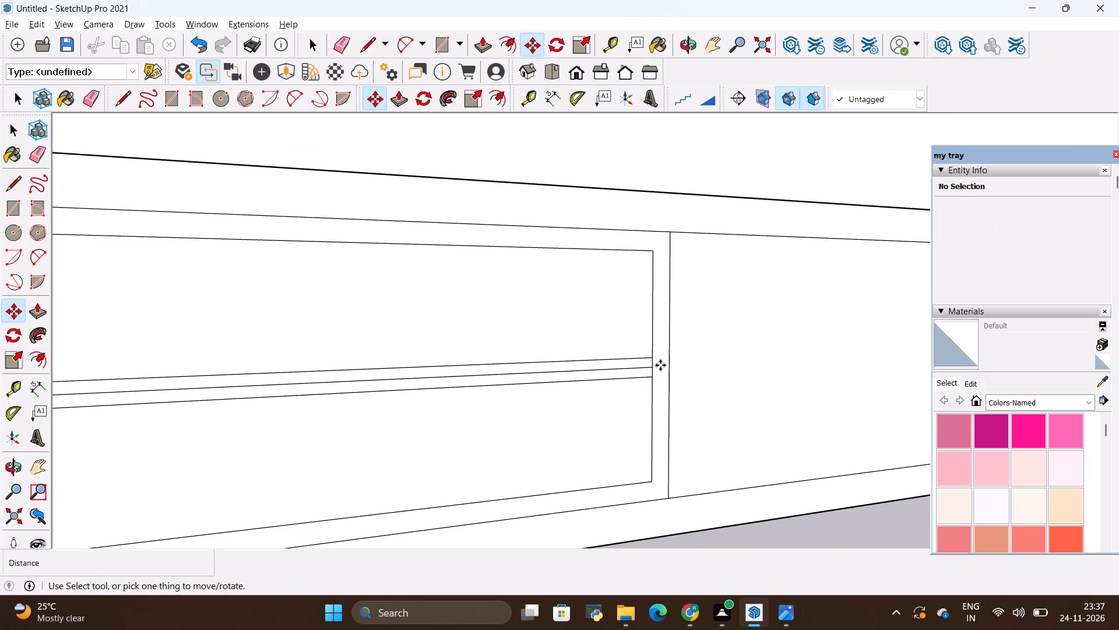
key(Escape)
scroll(660, 365, down, 2)
key(Escape)
key(Escape)
key(Escape)
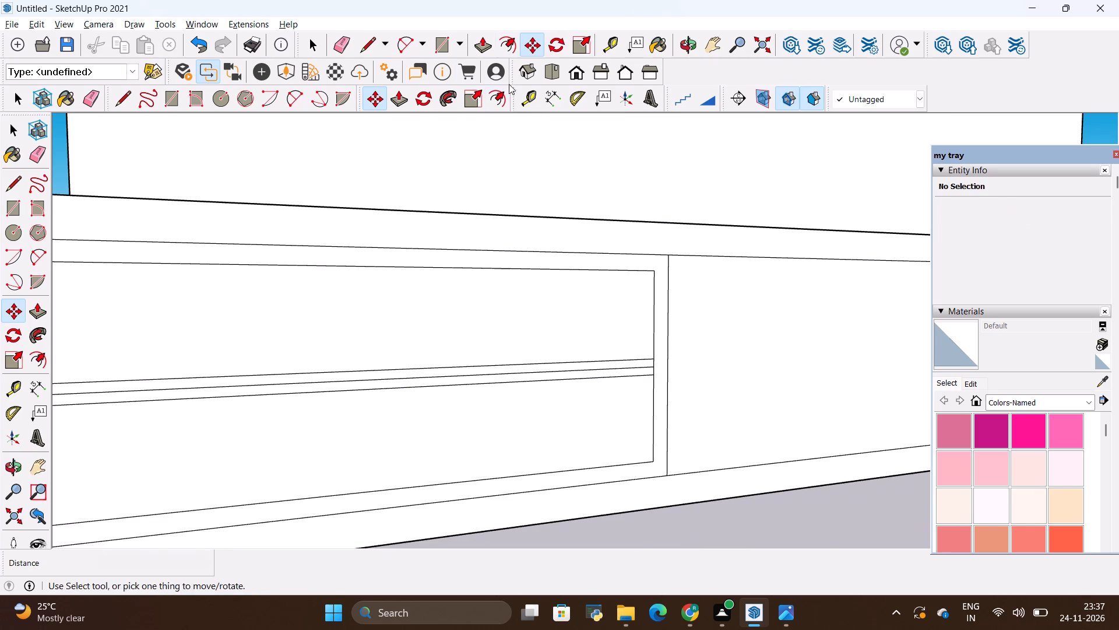
Erase the middle line between the two stacked strips, leaving a single shelf edge in the left bay.
key(e)
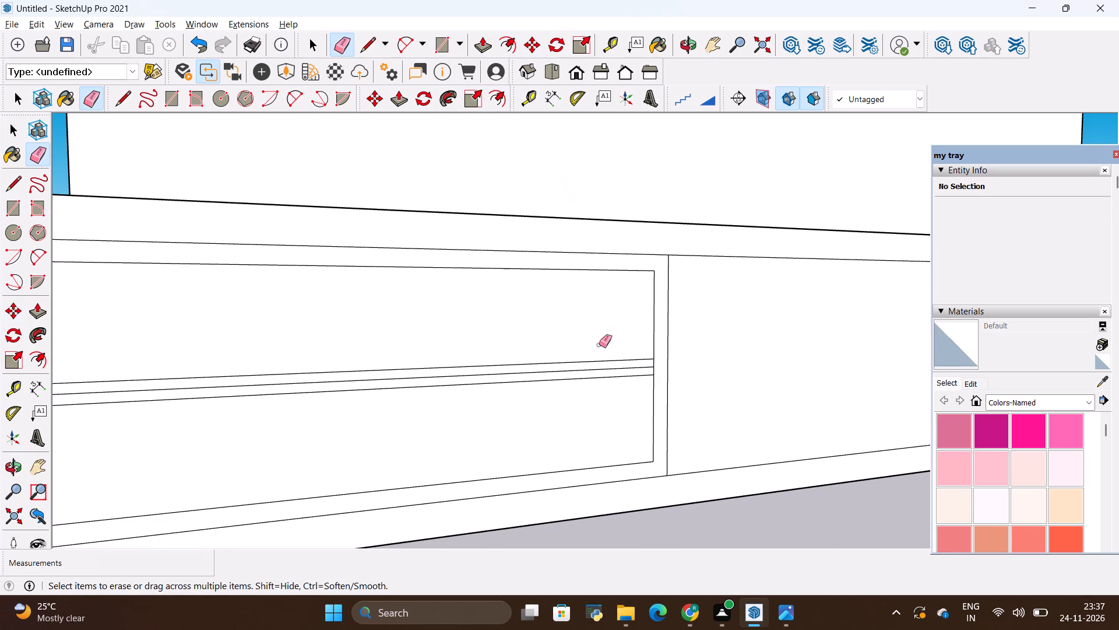
scroll(622, 412, up, 10)
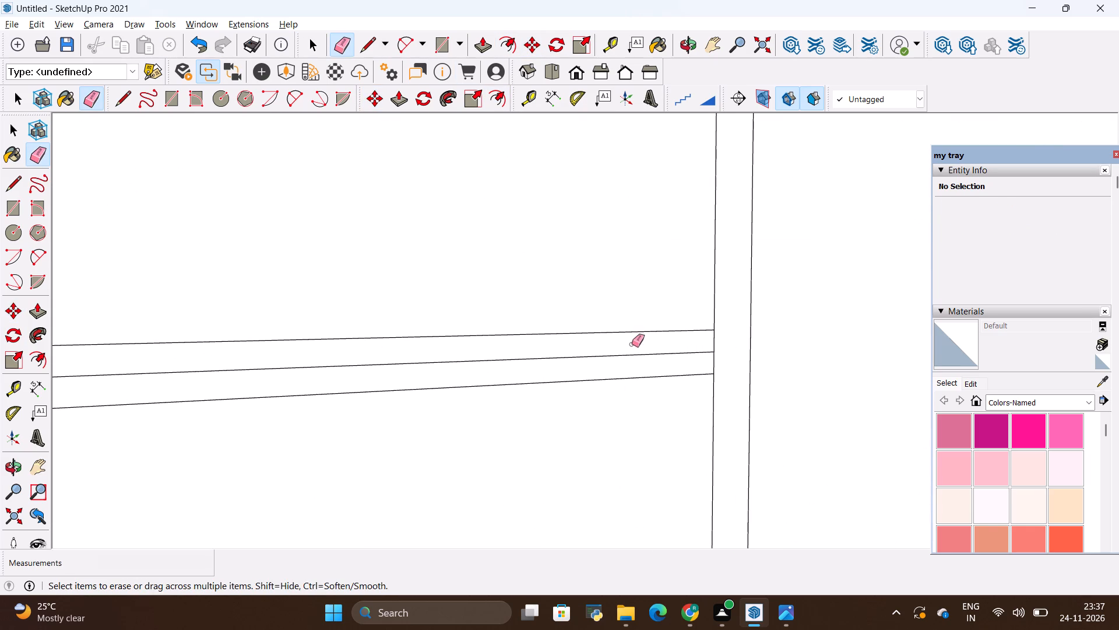
click(632, 344)
click(634, 352)
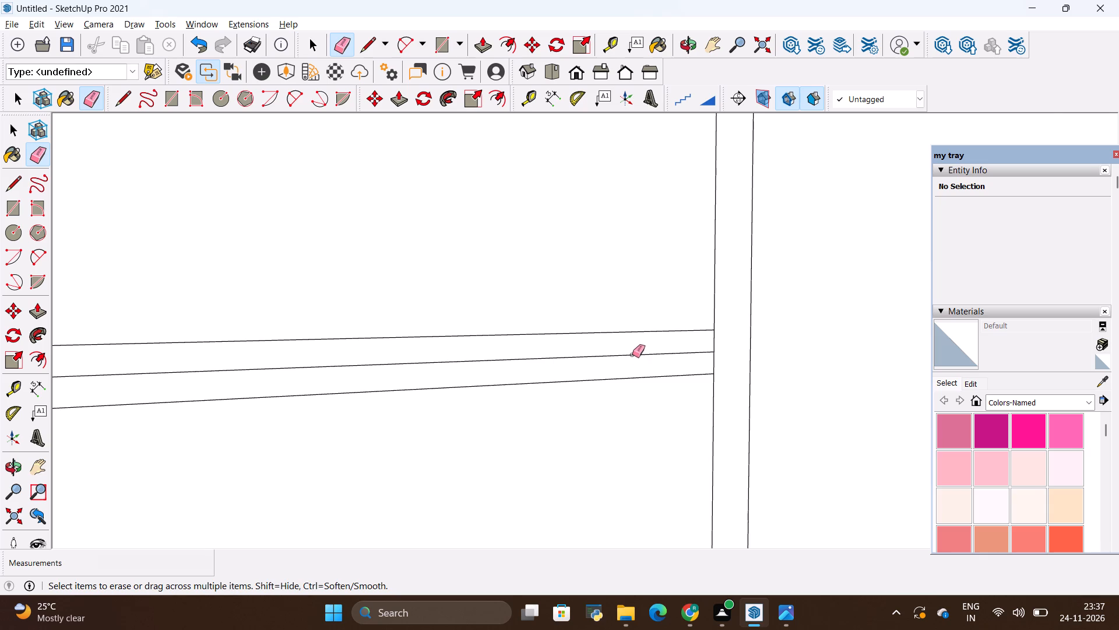
click(632, 356)
scroll(634, 355, down, 4)
key(Escape)
scroll(656, 374, down, 2)
key(Escape)
key(Escape)
scroll(657, 370, down, 4)
key(Escape)
key(Escape)
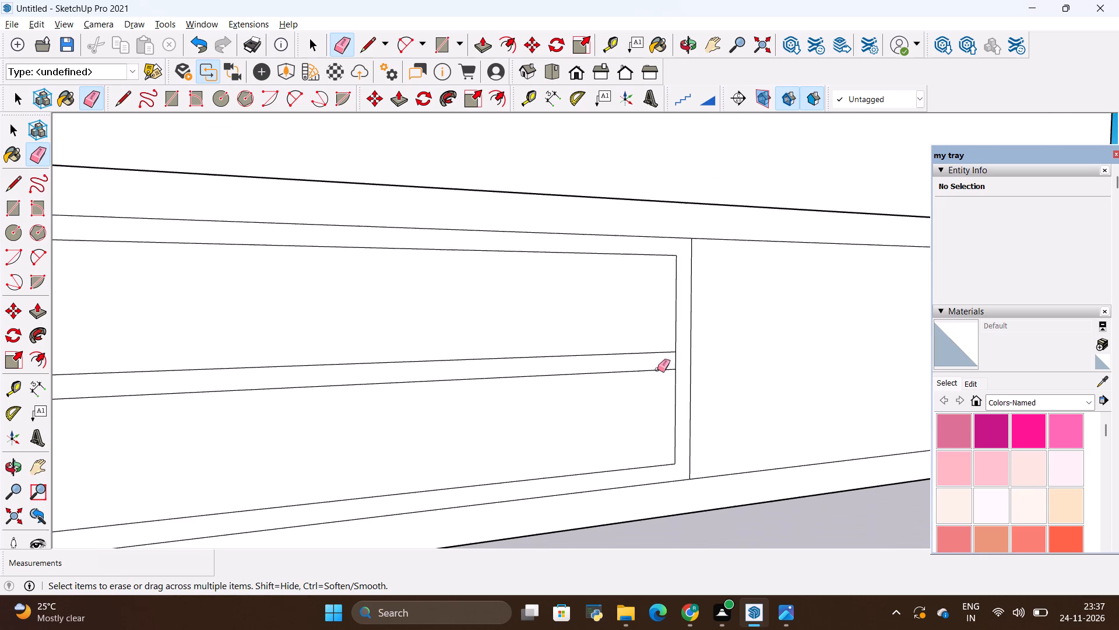
key(Escape)
scroll(657, 369, down, 3)
scroll(476, 408, down, 1)
key(Escape)
key(Escape)
Push the faces above and below the left bay's shelf about 1'6" into the cabinet to make two open compartments.
key(alt+Tab)
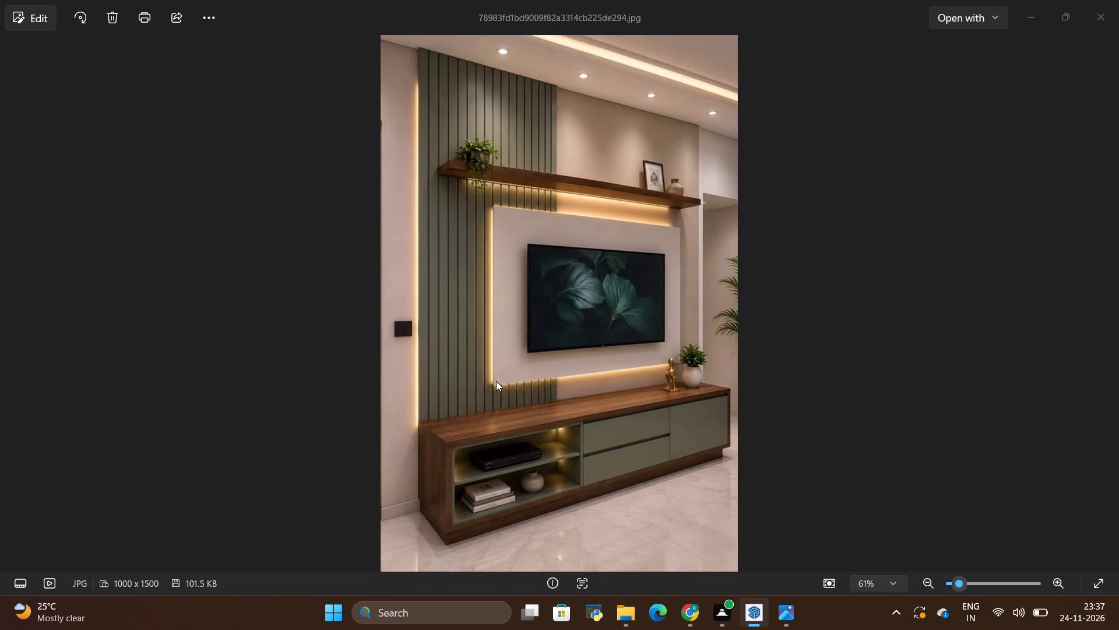
key(alt+Tab)
scroll(417, 383, down, 1)
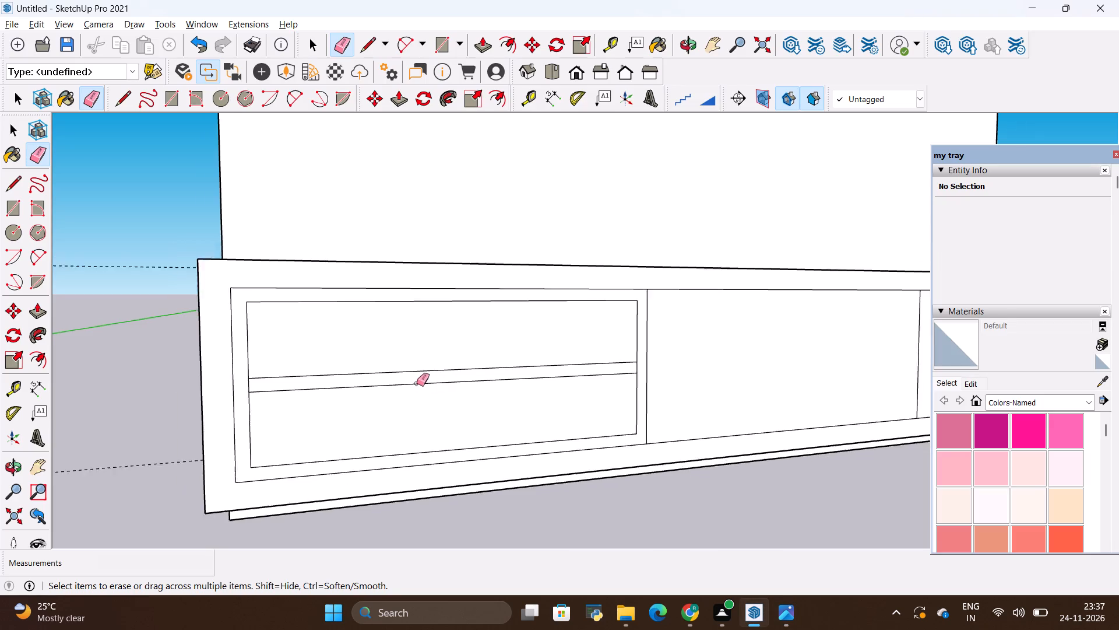
scroll(417, 383, down, 3)
scroll(403, 287, up, 2)
key(Escape)
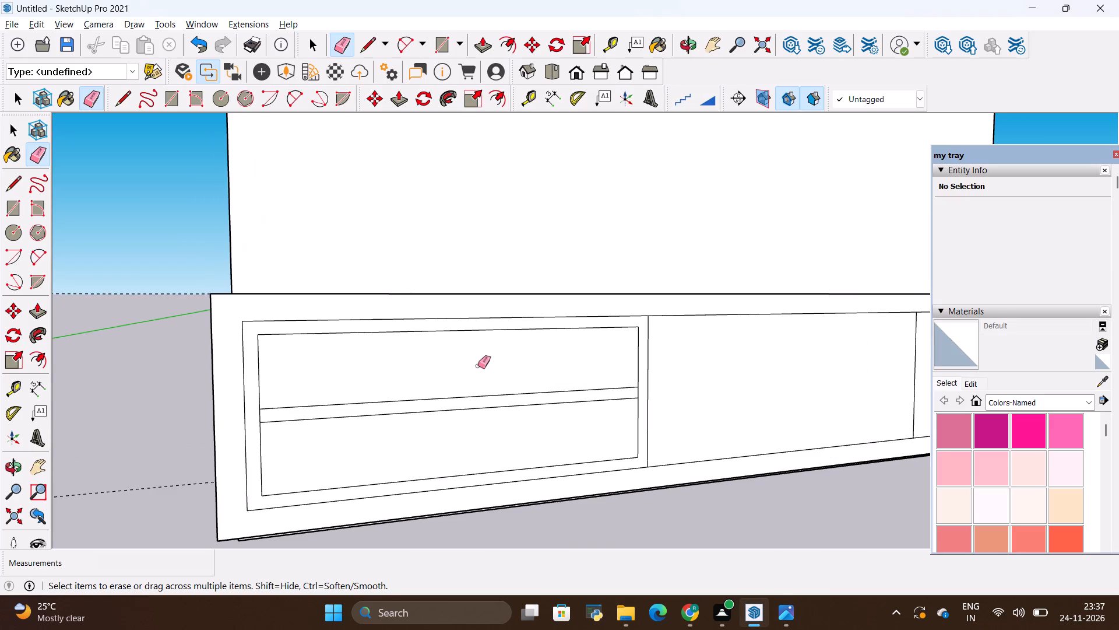
key(Escape)
key(Escape)
click(480, 365)
key(space)
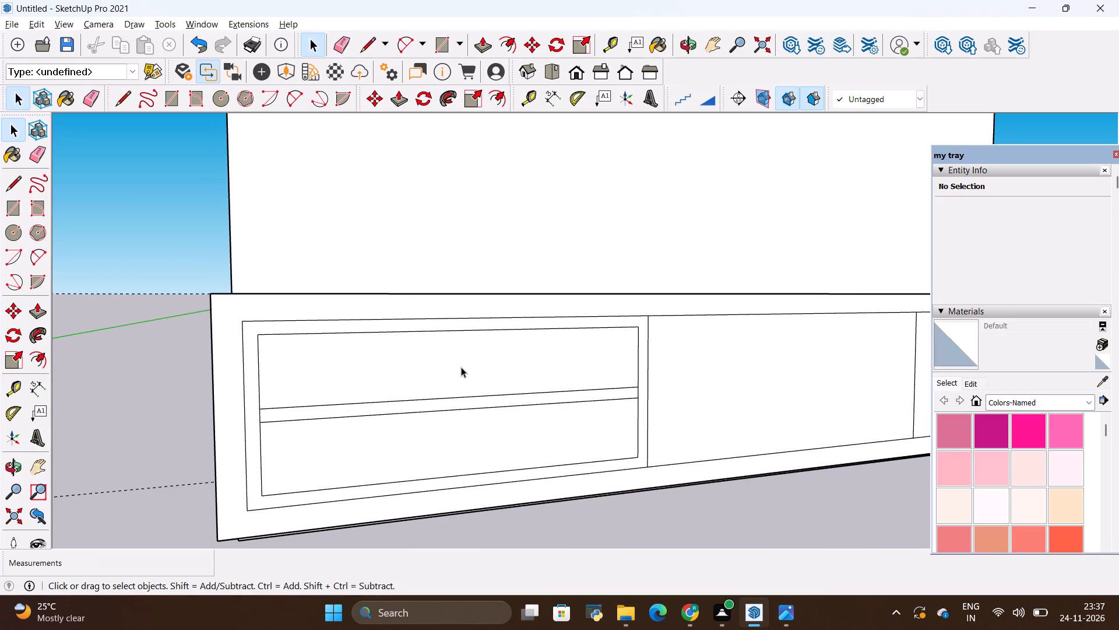
key(p)
click(469, 363)
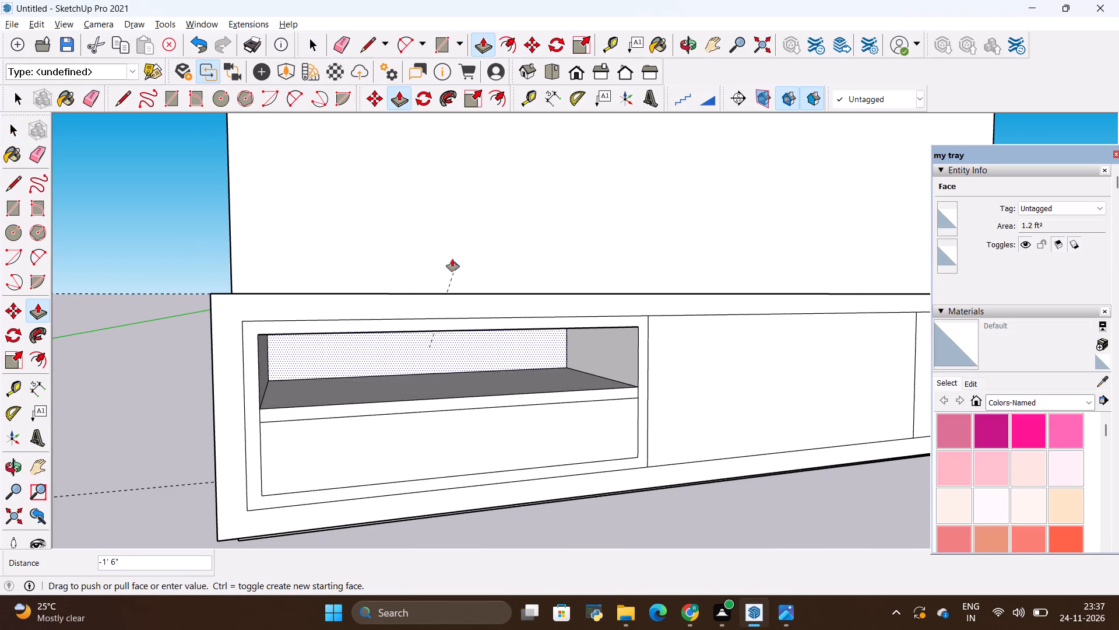
click(441, 239)
click(505, 432)
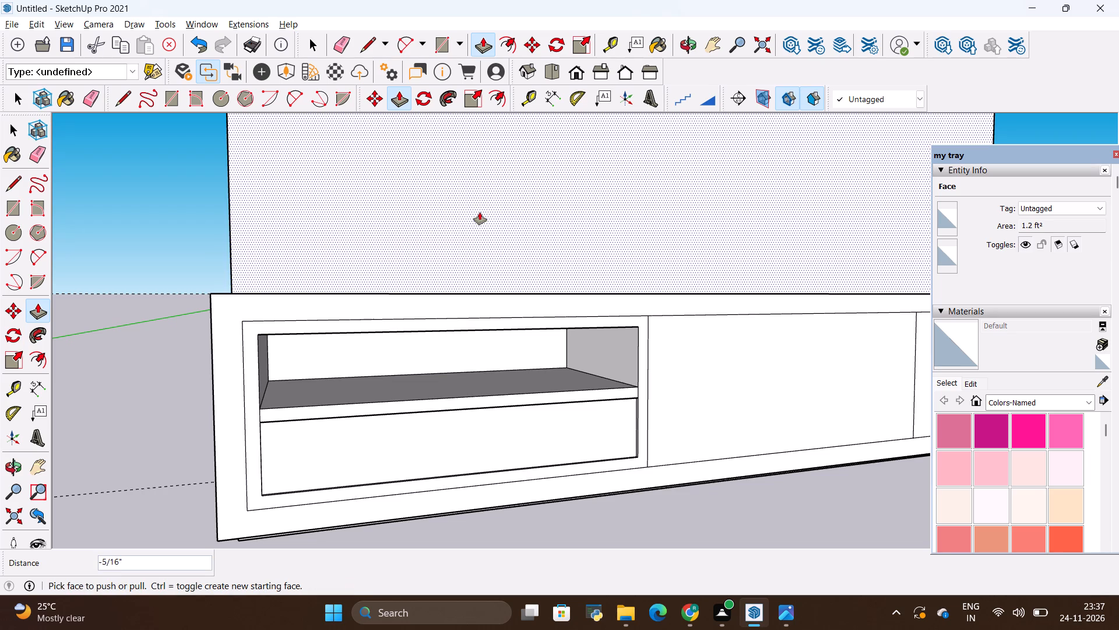
click(565, 410)
click(449, 256)
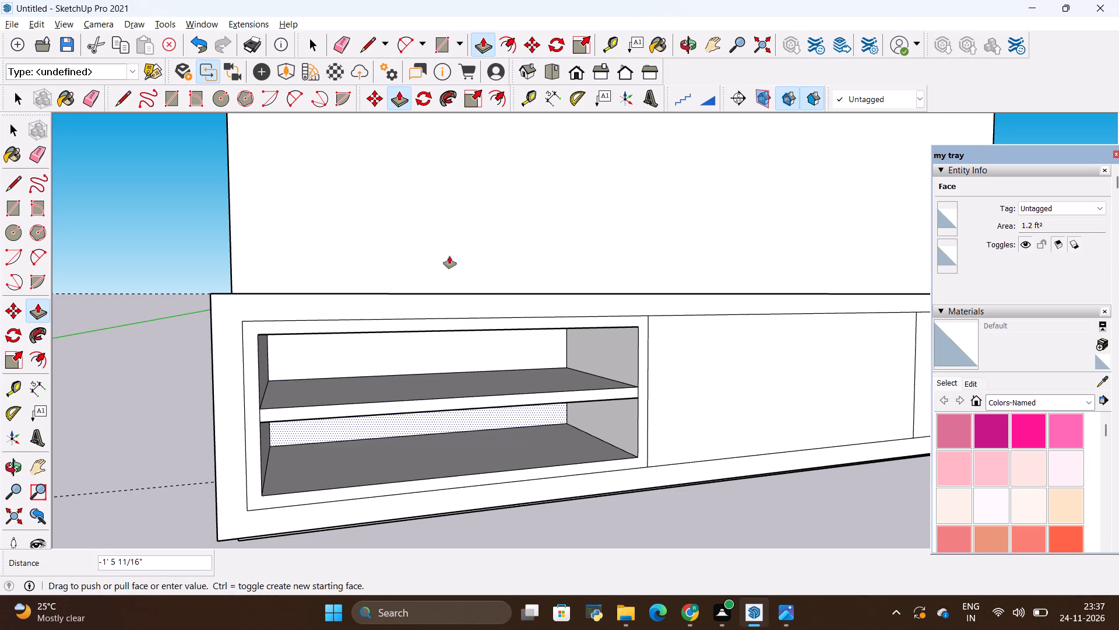
Compare the open-shelf bay with the reference photo and examine the drawer and door fronts up close.
scroll(327, 349, down, 2)
scroll(358, 431, up, 4)
key(alt+Tab)
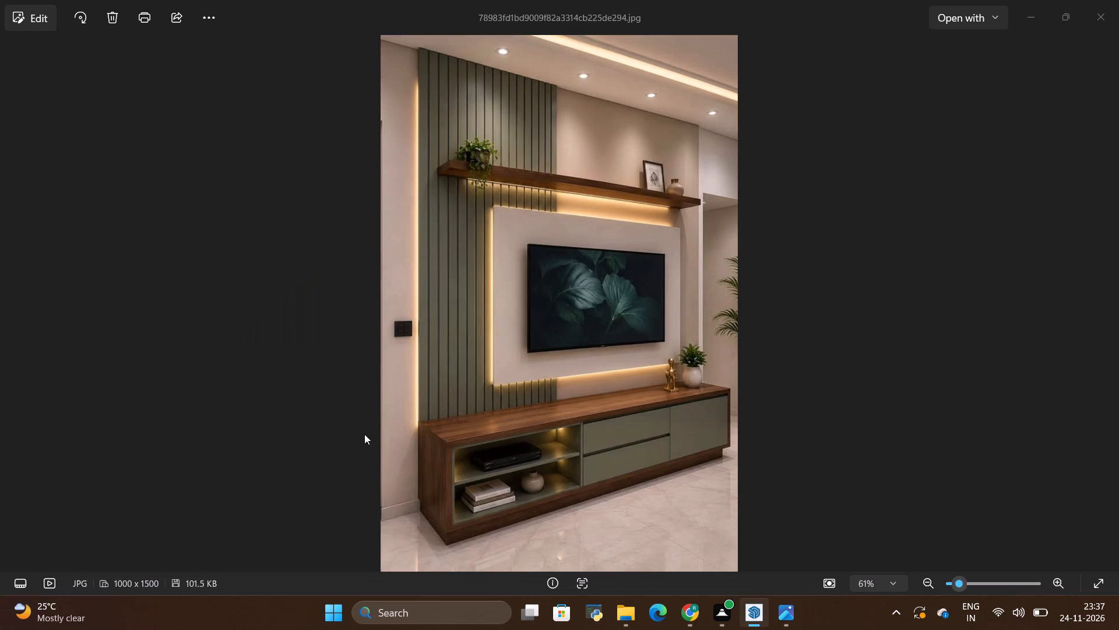
key(alt+Tab)
scroll(369, 407, down, 4)
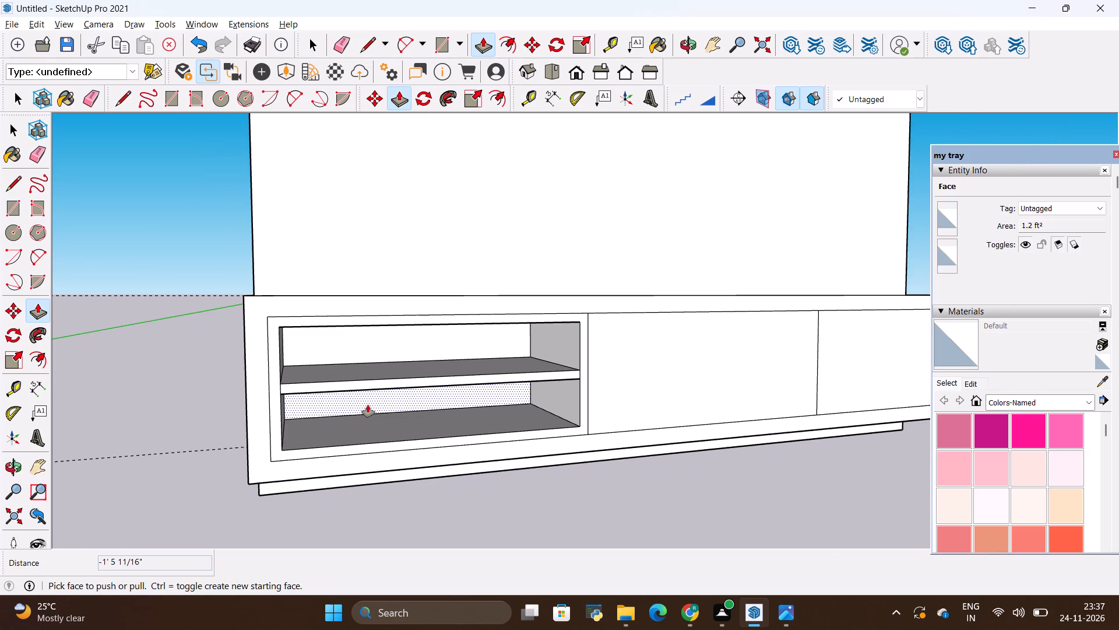
key(alt+Tab)
key(alt+Tab)
key(alt+Tab)
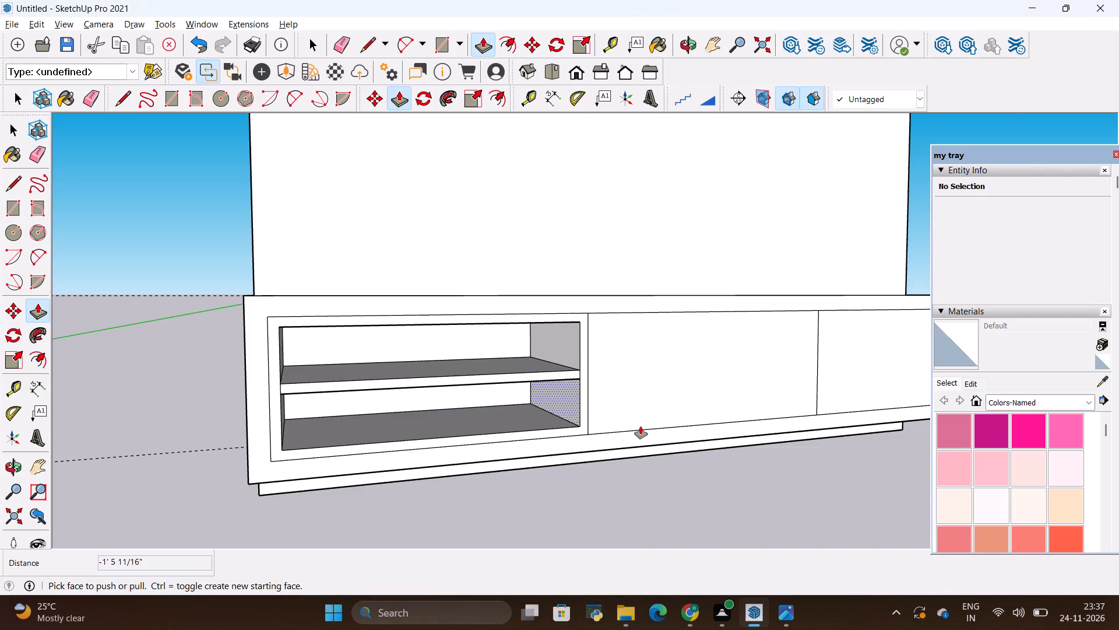
key(alt+Tab)
key(alt+Tab)
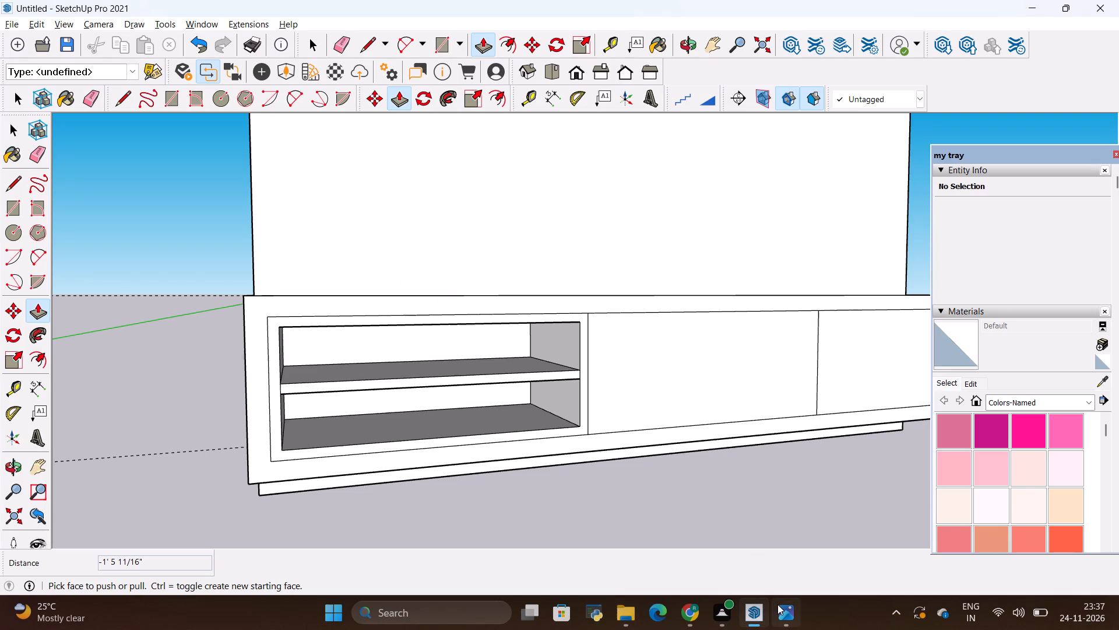
click(778, 604)
scroll(642, 473, up, 5)
key(alt+Tab)
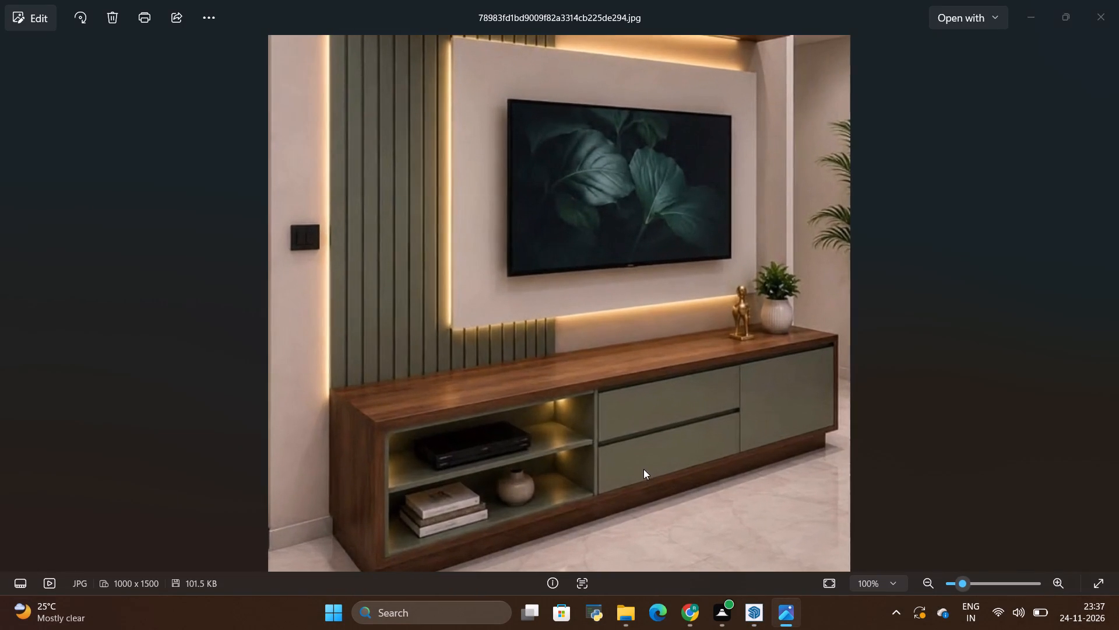
Offset the outline of the cabinet's middle front panel inward by 0.2".
scroll(310, 421, down, 2)
key(alt+Tab)
key(alt+Tab)
scroll(228, 376, down, 2)
scroll(622, 336, up, 2)
key(Escape)
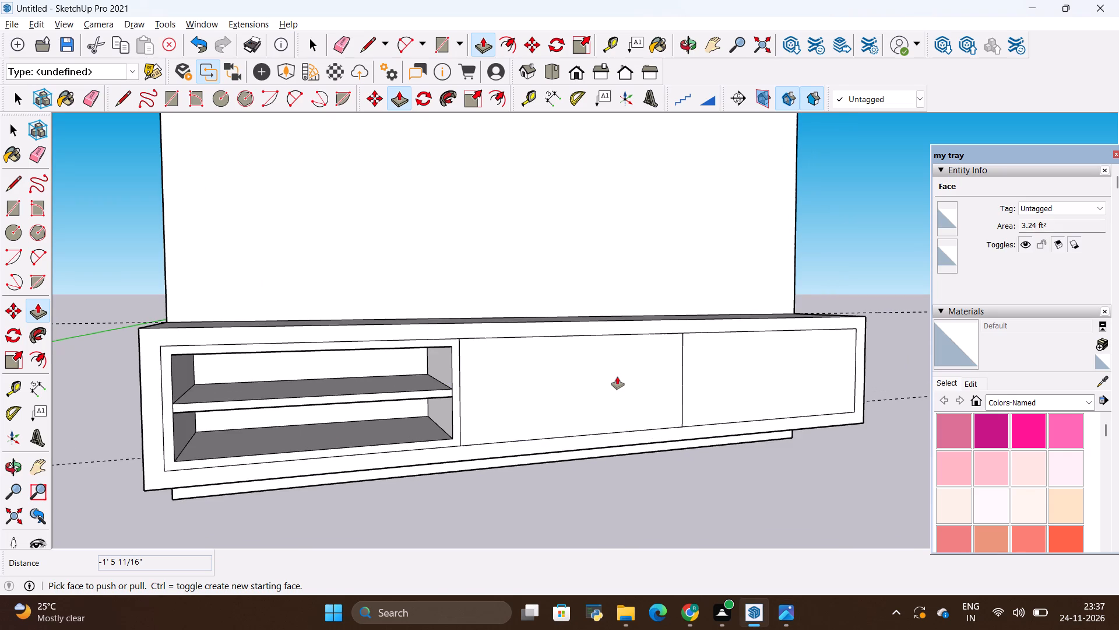
key(Escape)
key(Escape)
click(515, 49)
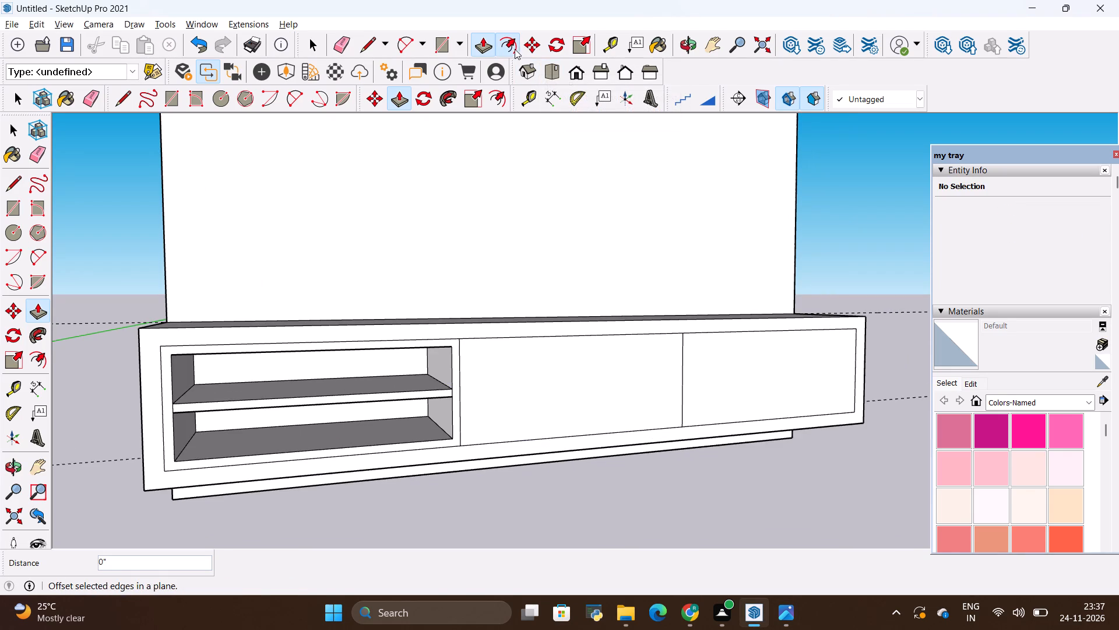
click(606, 352)
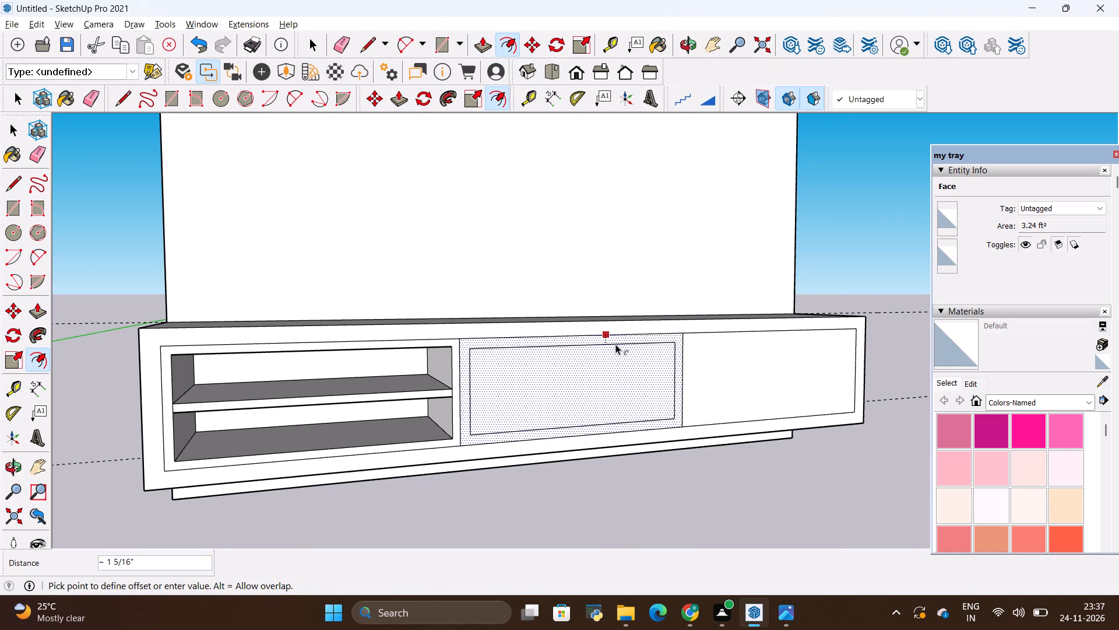
key(BackSpace)
key(BackSpace)
text(.2)
key(Return)
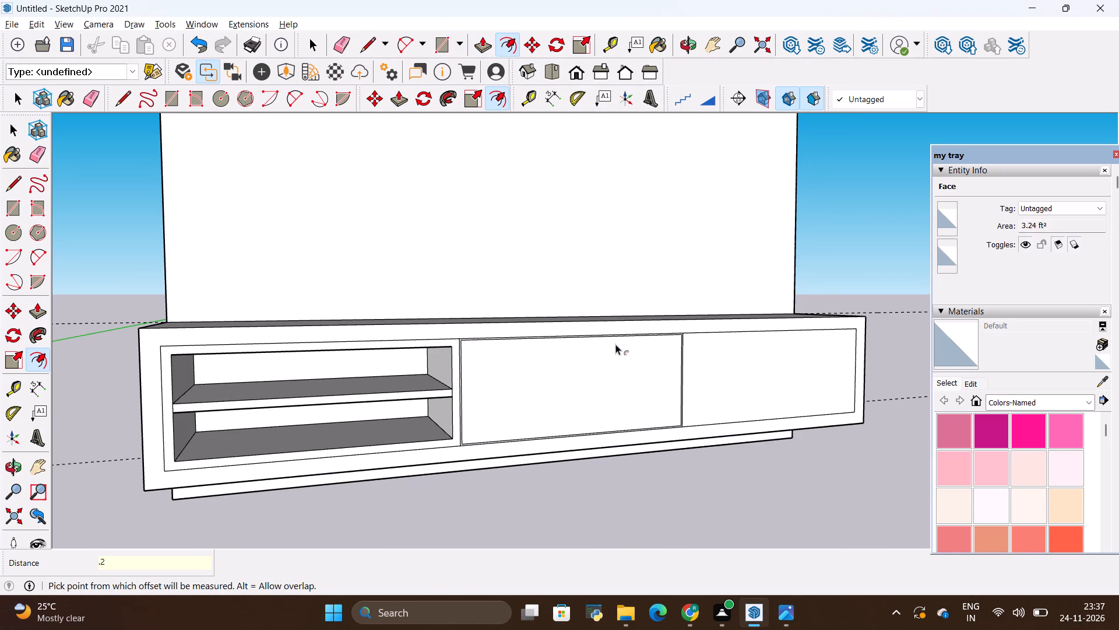
key(Escape)
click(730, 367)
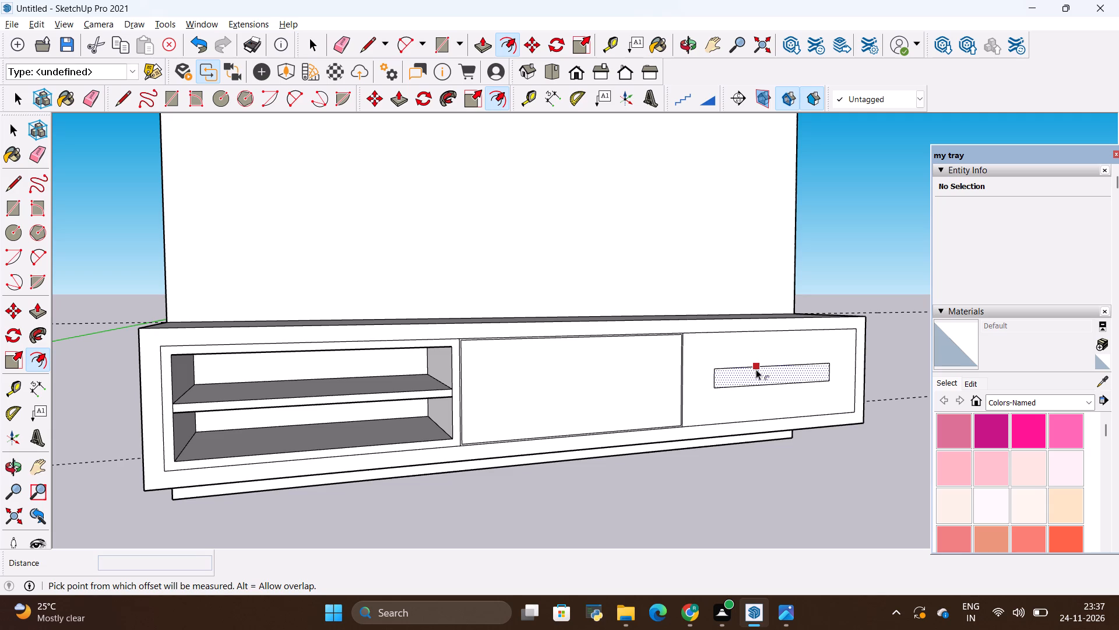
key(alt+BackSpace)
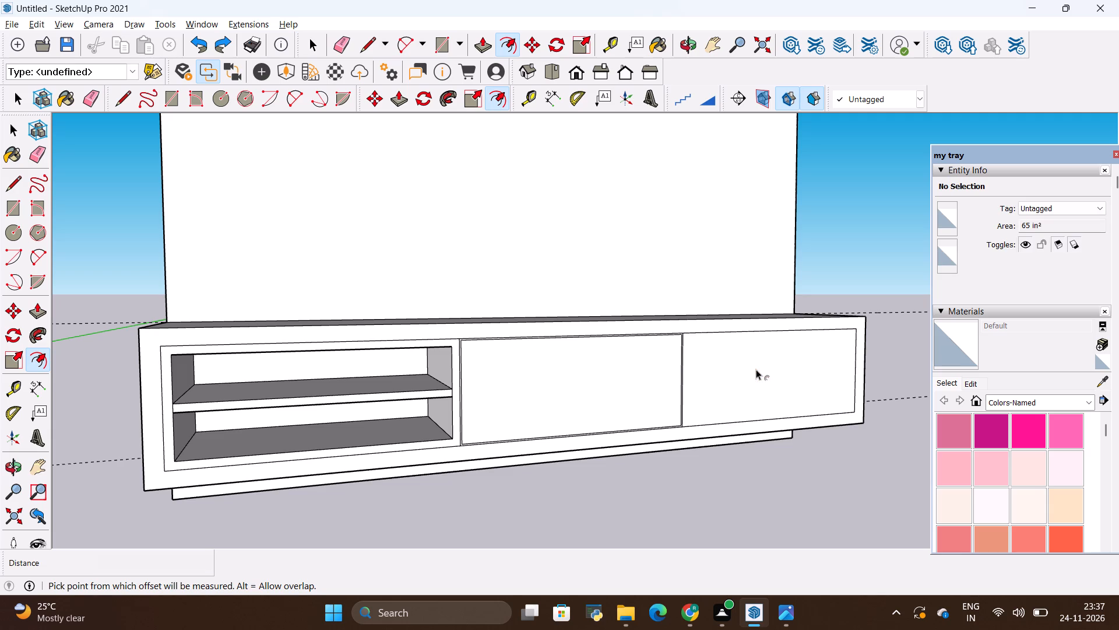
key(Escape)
Offset the outline of the cabinet's right front panel inward by 0.2".
click(771, 382)
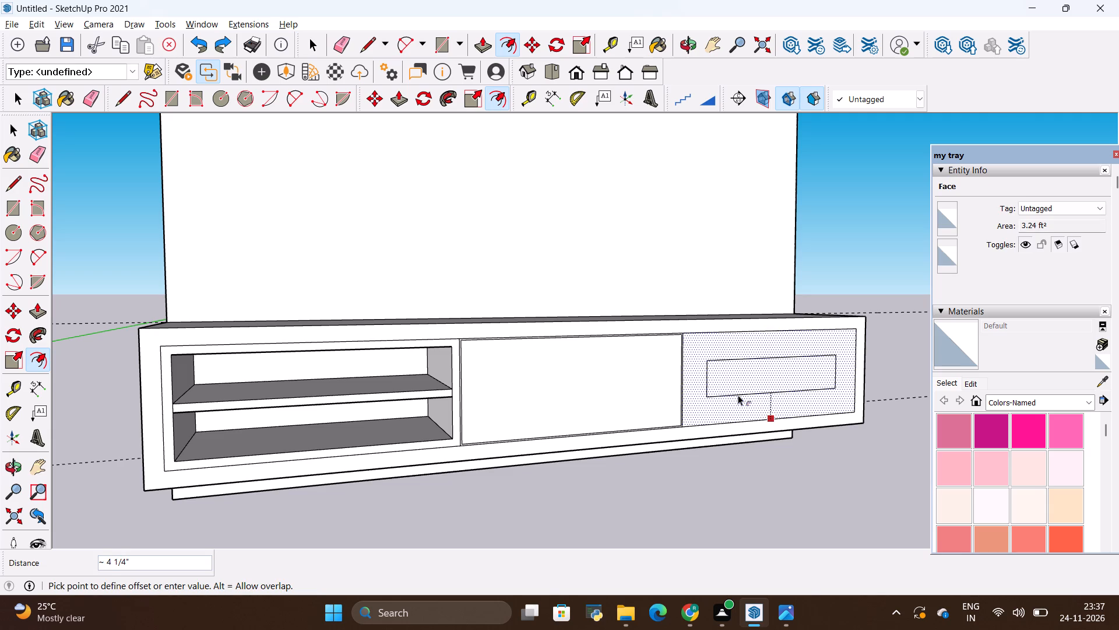
key(BackSpace)
key(BackSpace)
text(.2)
key(Return)
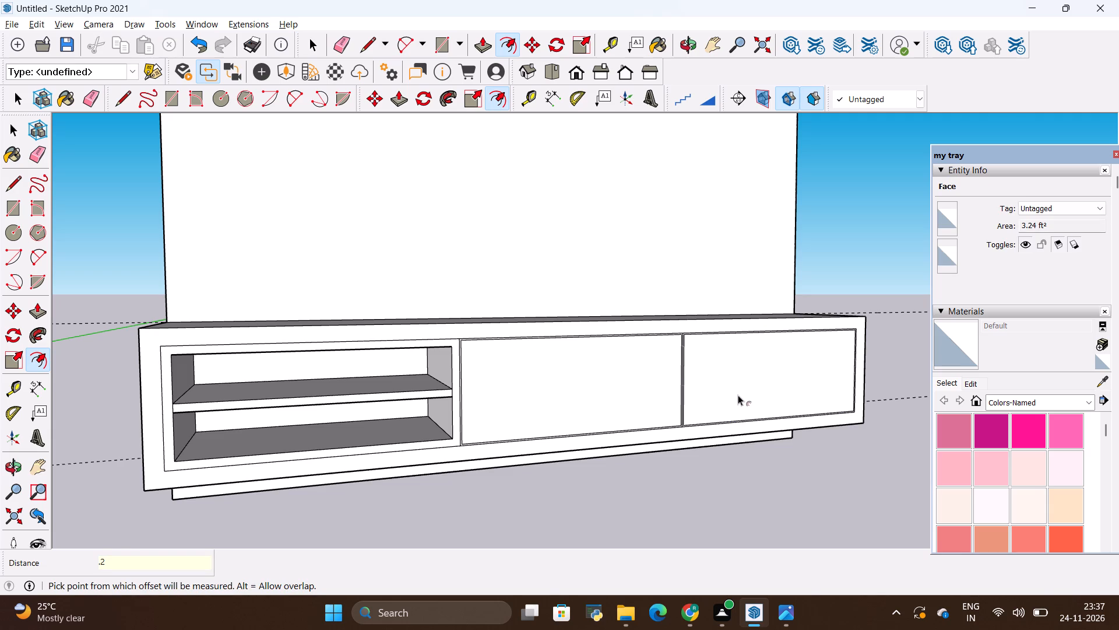
key(Escape)
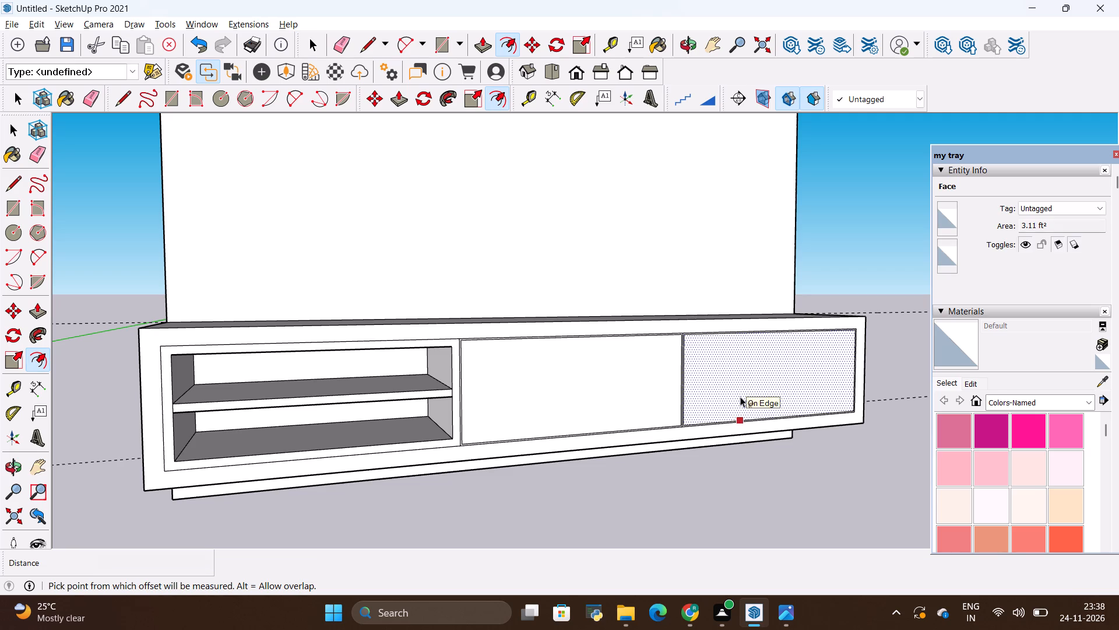
key(Escape)
key(Escape)
key(Escape)
Erase the vertical divider line between the middle and right panels' inset outlines, leaving one continuous gap.
scroll(695, 323, up, 6)
key(Escape)
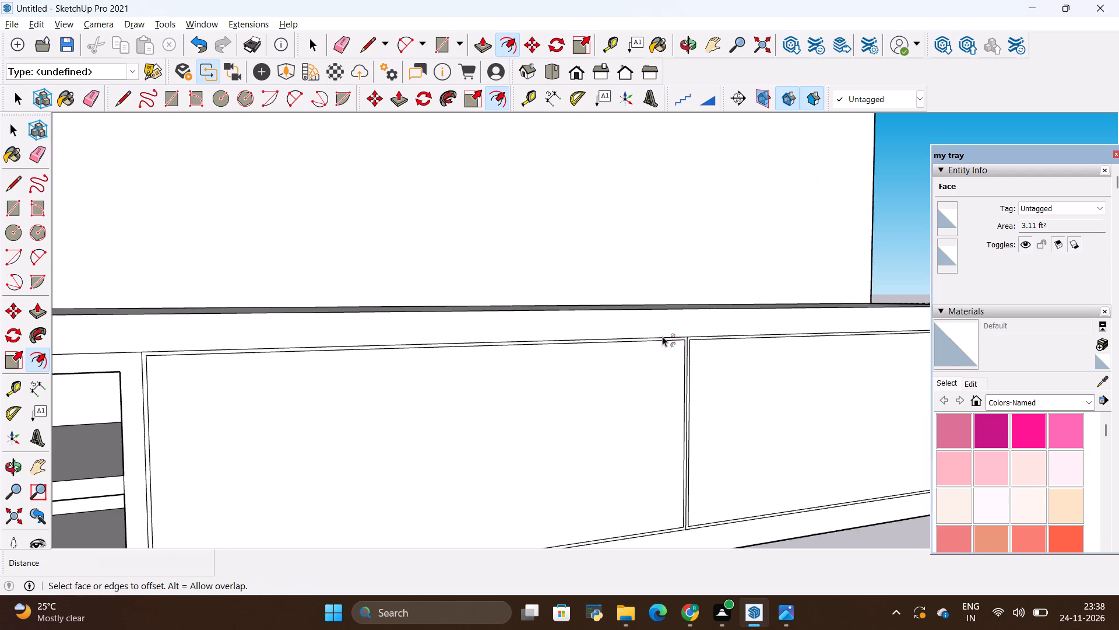
scroll(662, 336, up, 4)
key(Escape)
key(Escape)
key(space)
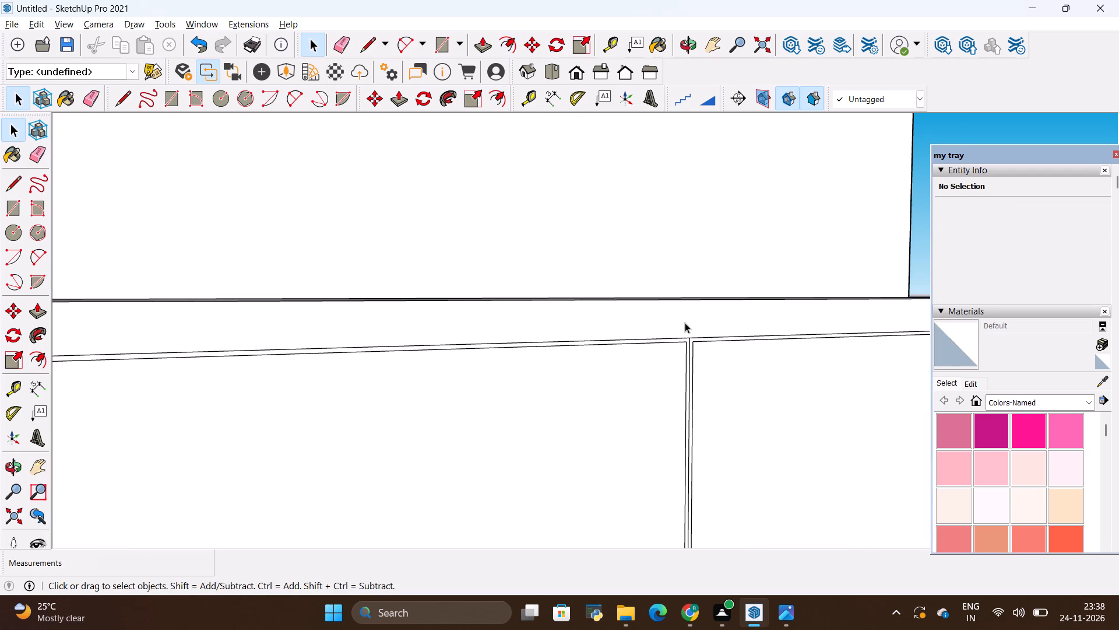
click(684, 321)
scroll(685, 334, up, 9)
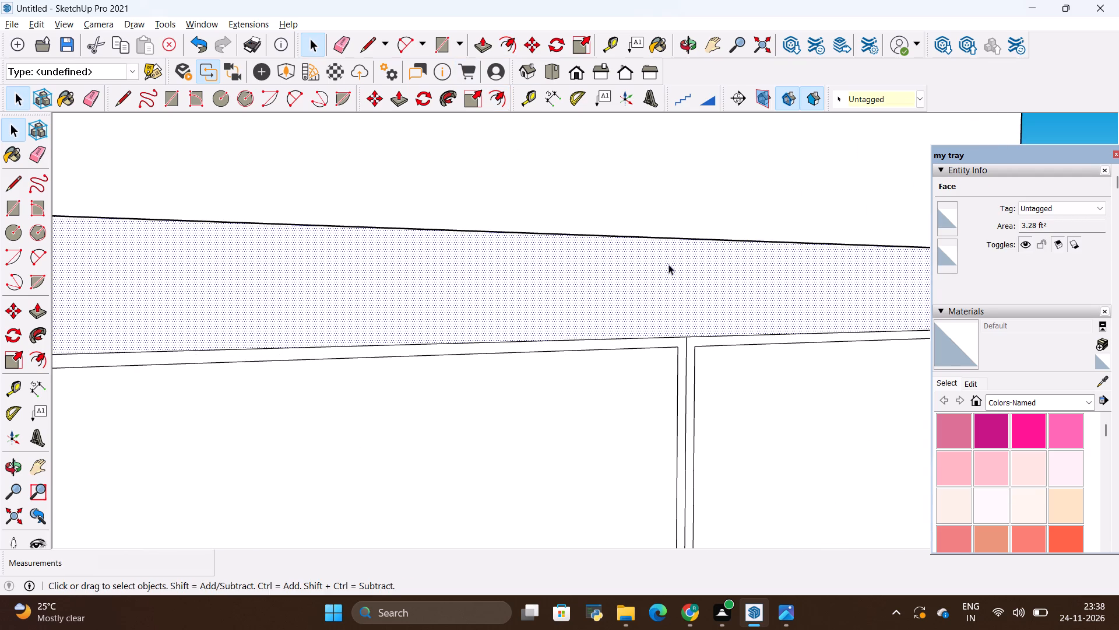
key(e)
scroll(690, 363, up, 10)
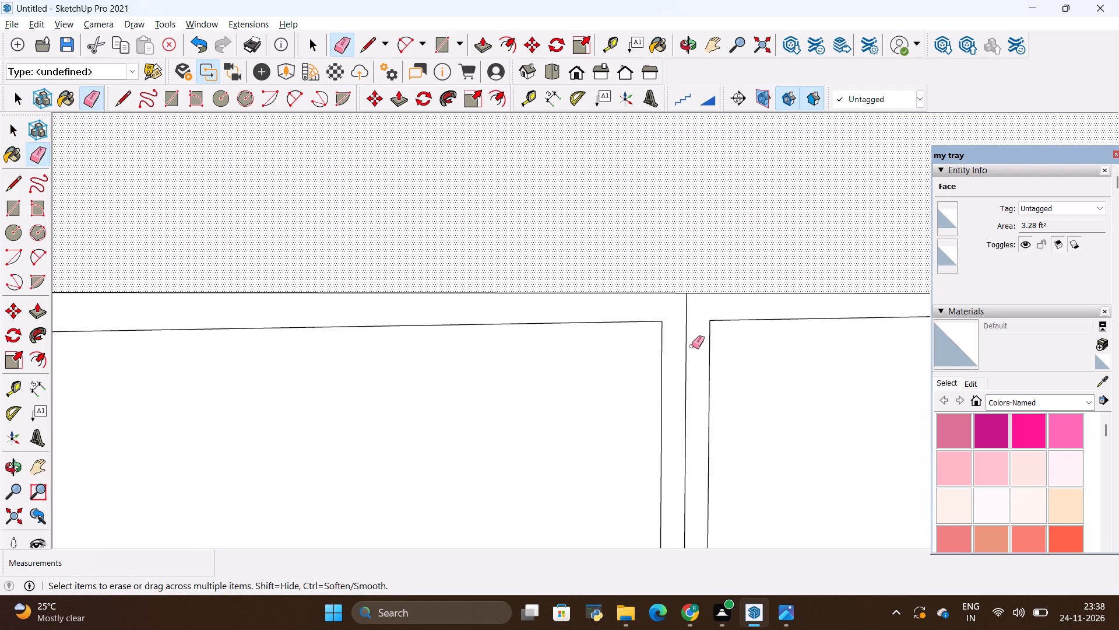
click(692, 344)
click(684, 351)
drag(691, 350, 692, 353)
drag(692, 353, 680, 372)
scroll(694, 320, down, 16)
scroll(694, 317, down, 6)
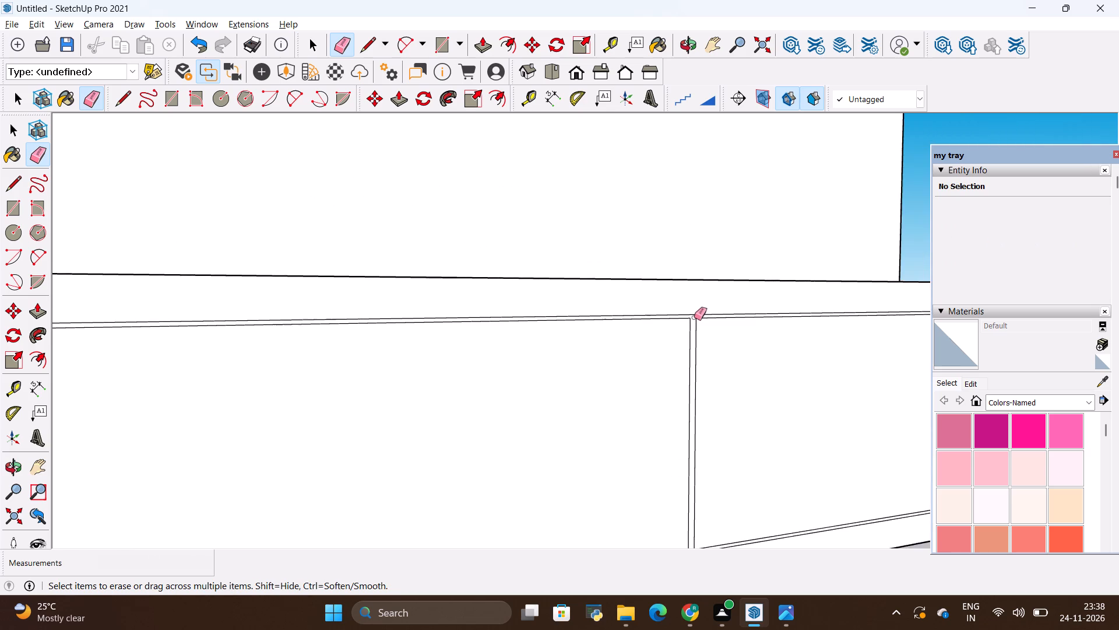
scroll(695, 316, down, 6)
scroll(383, 318, up, 4)
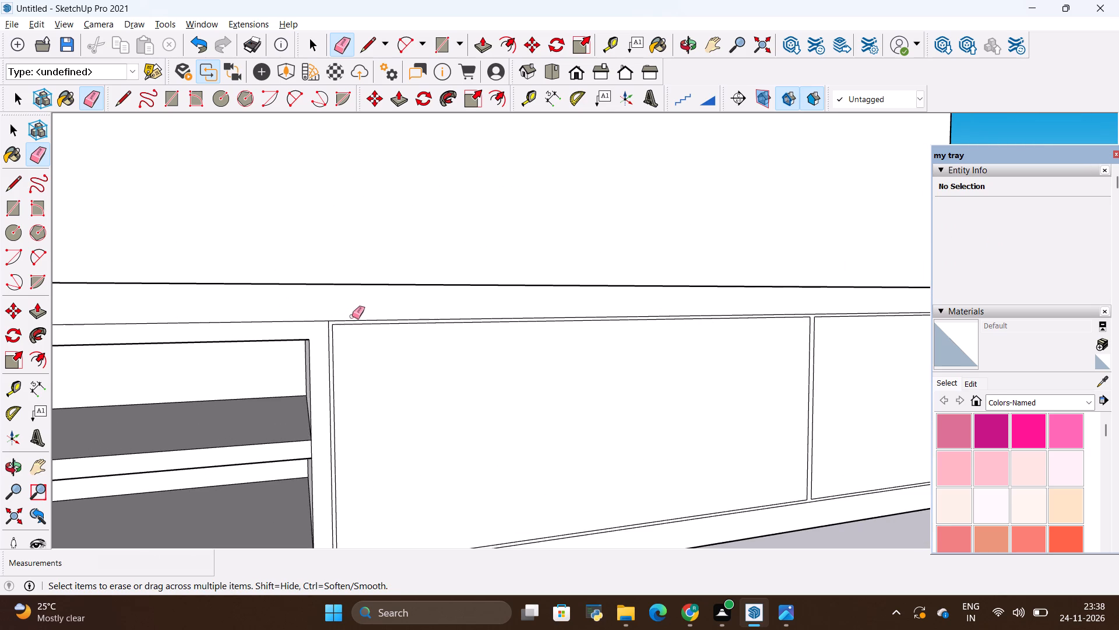
key(Escape)
key(Escape)
key(Escape)
scroll(393, 310, down, 6)
key(Escape)
key(Escape)
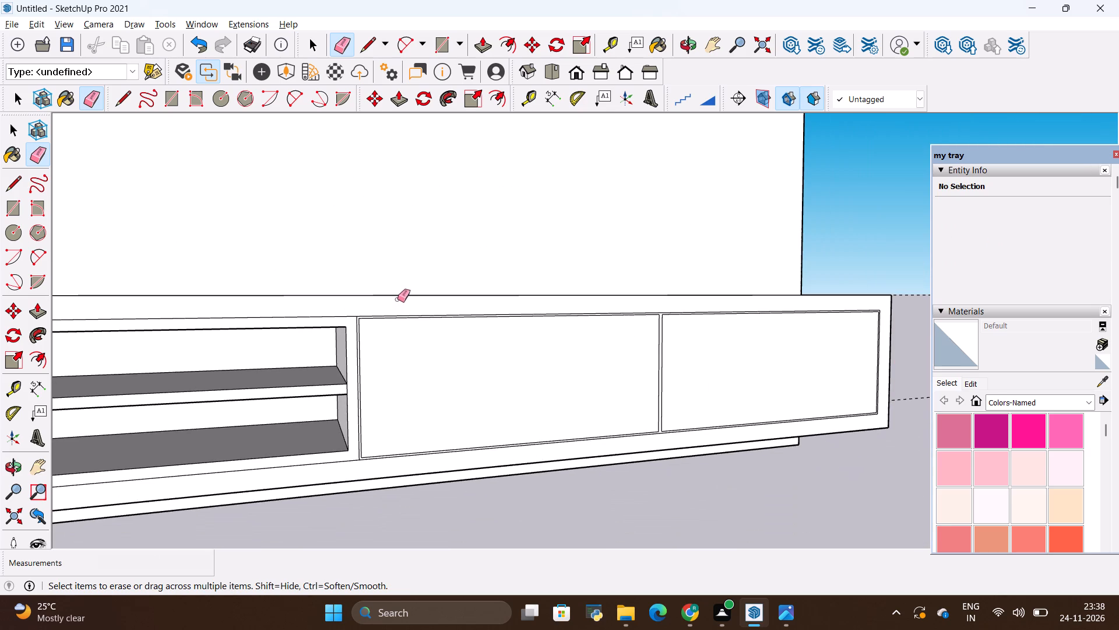
Compare the cabinet fronts and the tall back panel with the reference photo.
scroll(439, 283, down, 2)
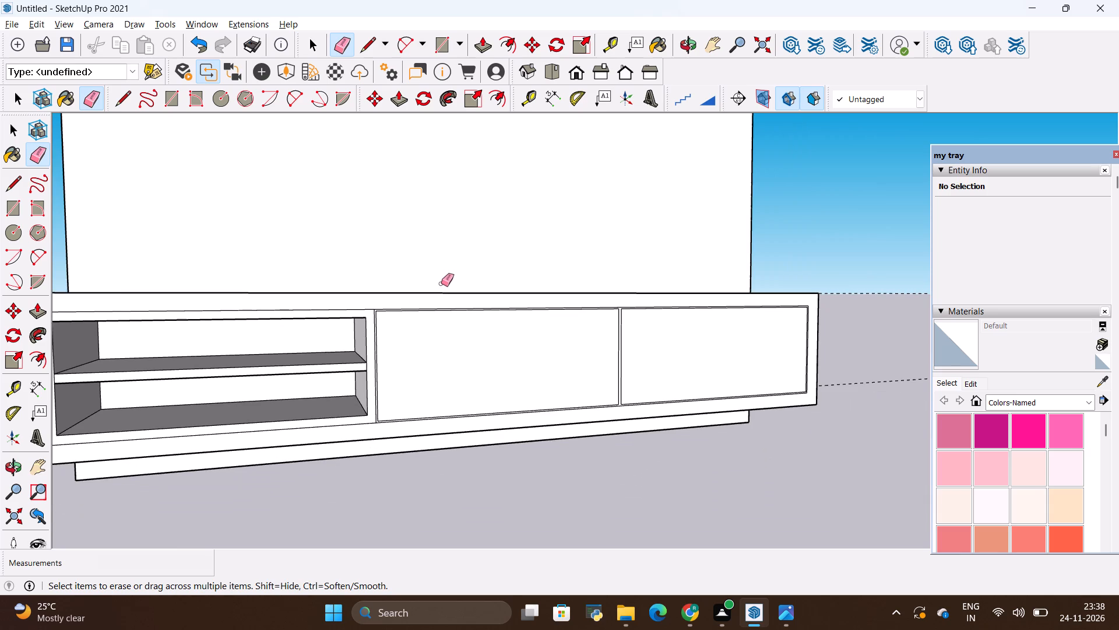
scroll(441, 283, down, 3)
scroll(437, 283, up, 4)
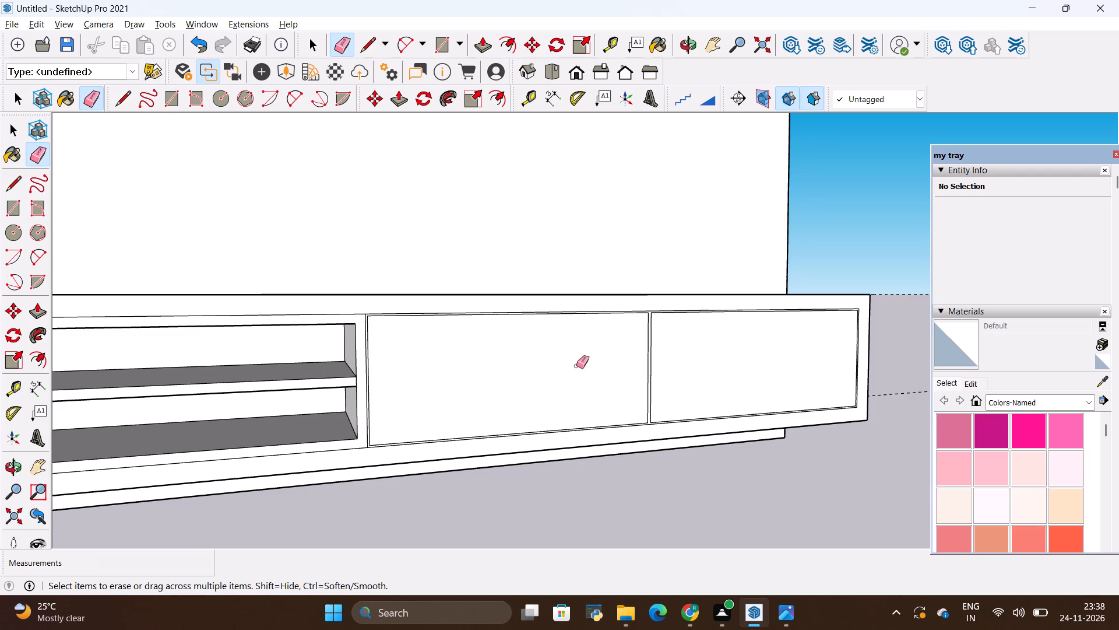
scroll(580, 369, down, 1)
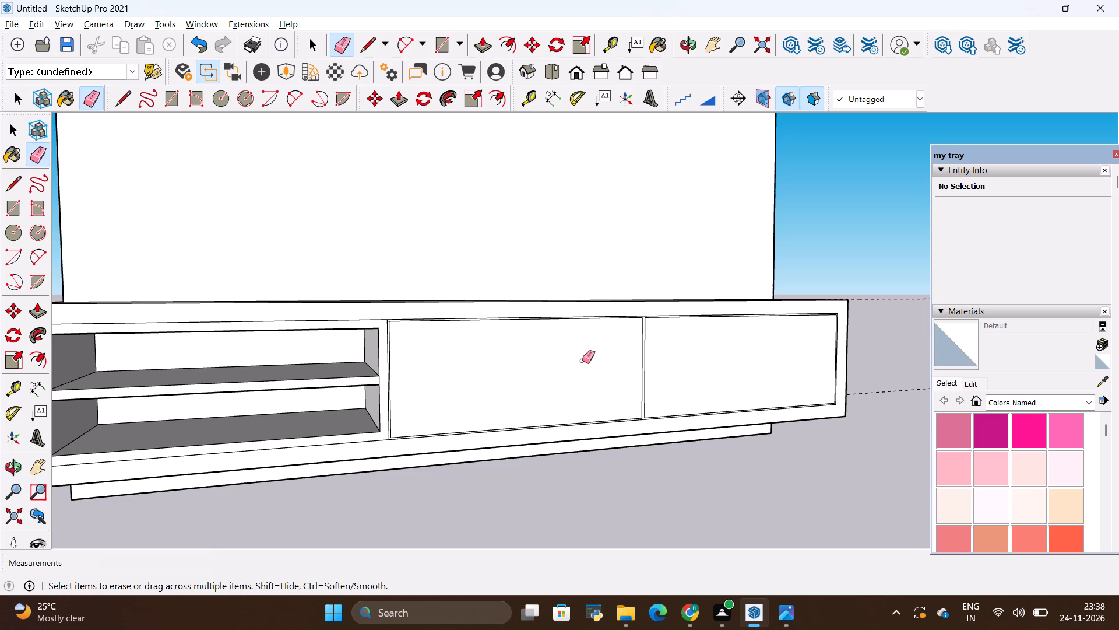
key(alt+Tab)
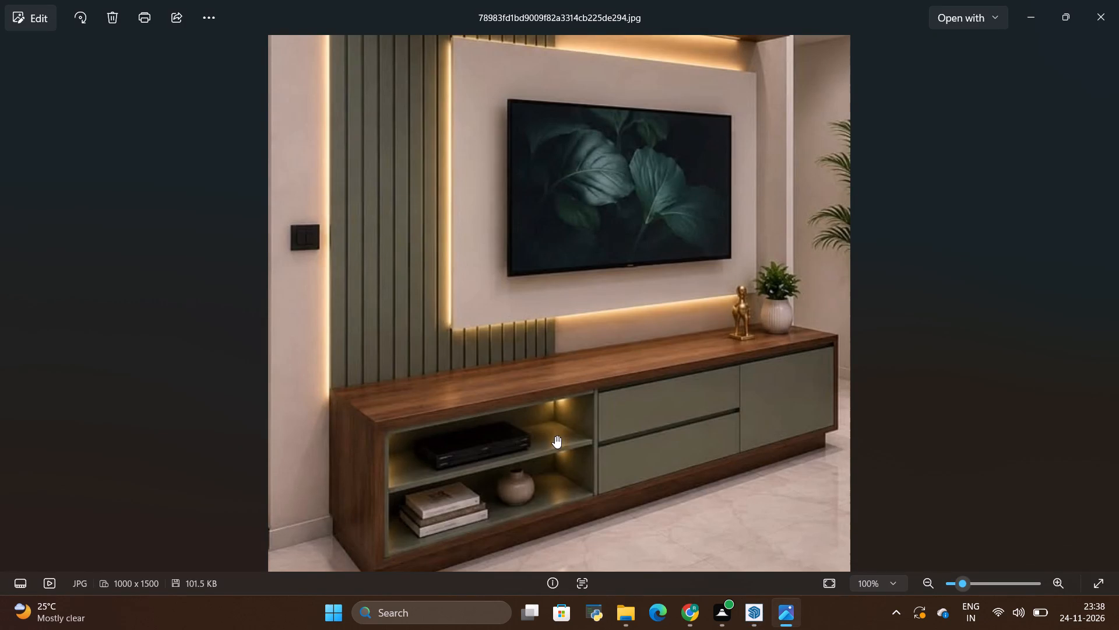
key(alt+Tab)
key(alt+Tab)
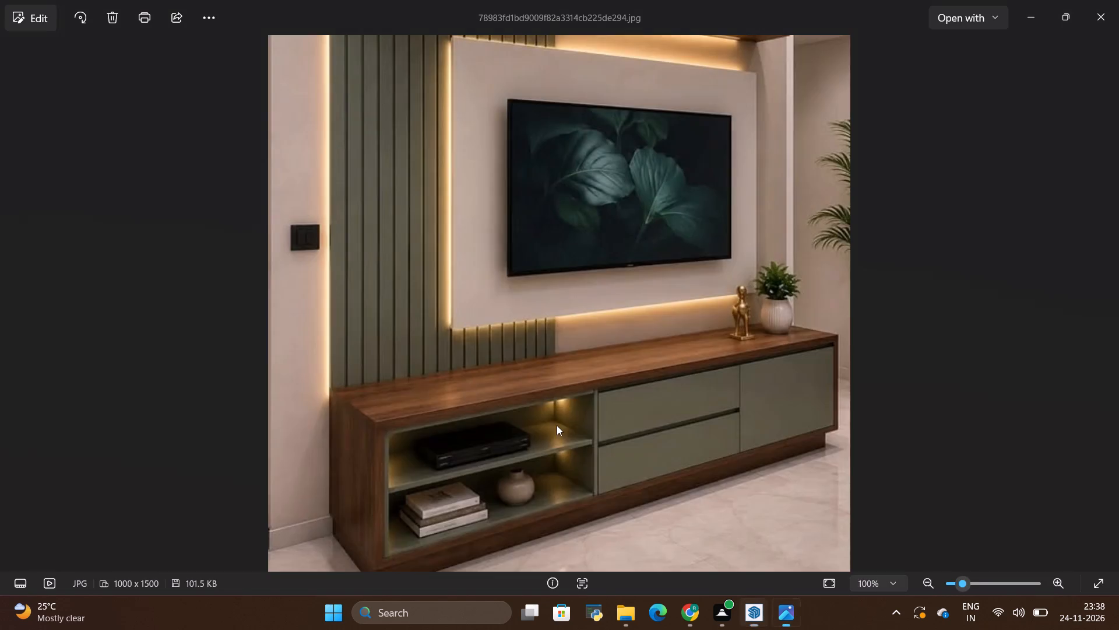
scroll(557, 425, down, 6)
key(alt+Tab)
scroll(466, 408, down, 2)
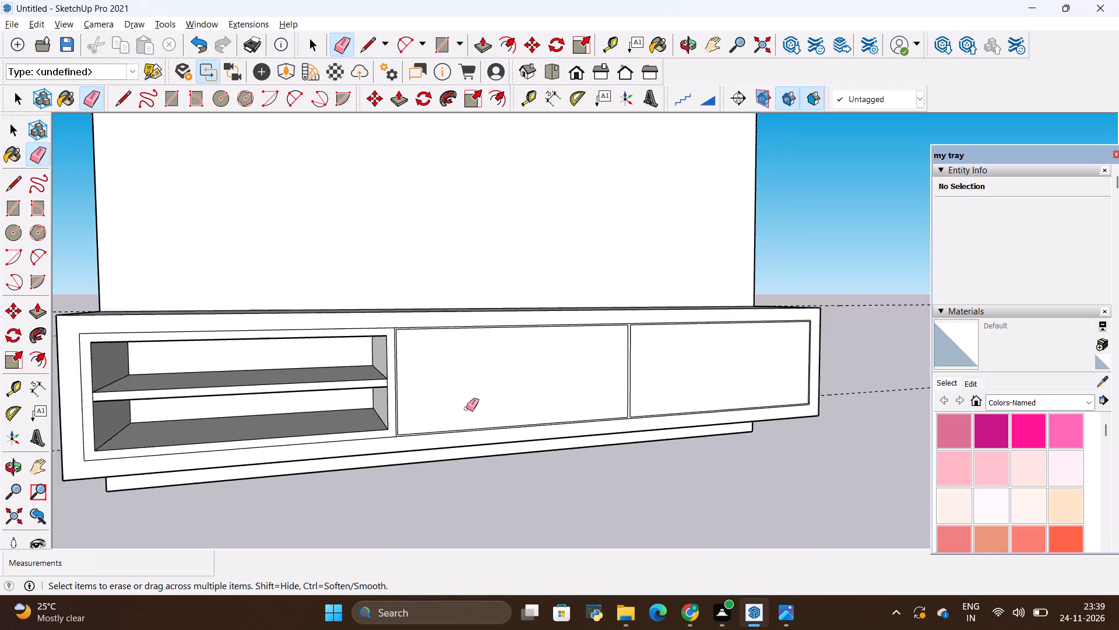
scroll(466, 408, down, 12)
scroll(362, 163, up, 3)
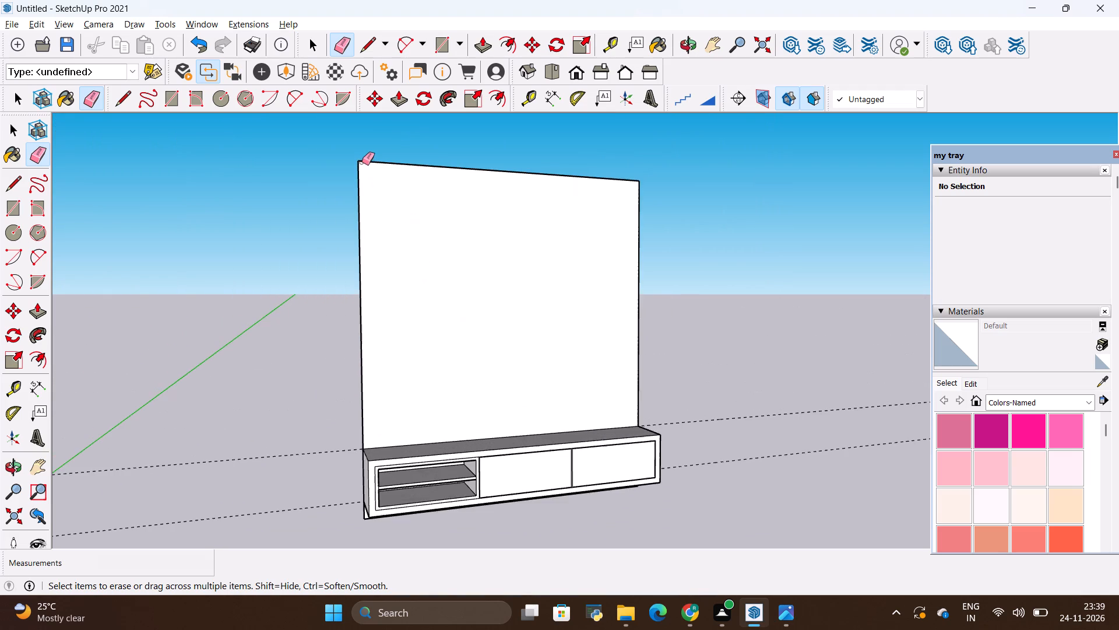
key(alt+Tab)
key(alt+Tab)
Place a vertical guide on the tall back panel, 1" in from its left edge.
key(Escape)
key(Escape)
key(Escape)
key(Escape)
key(space)
key(space)
click(368, 184)
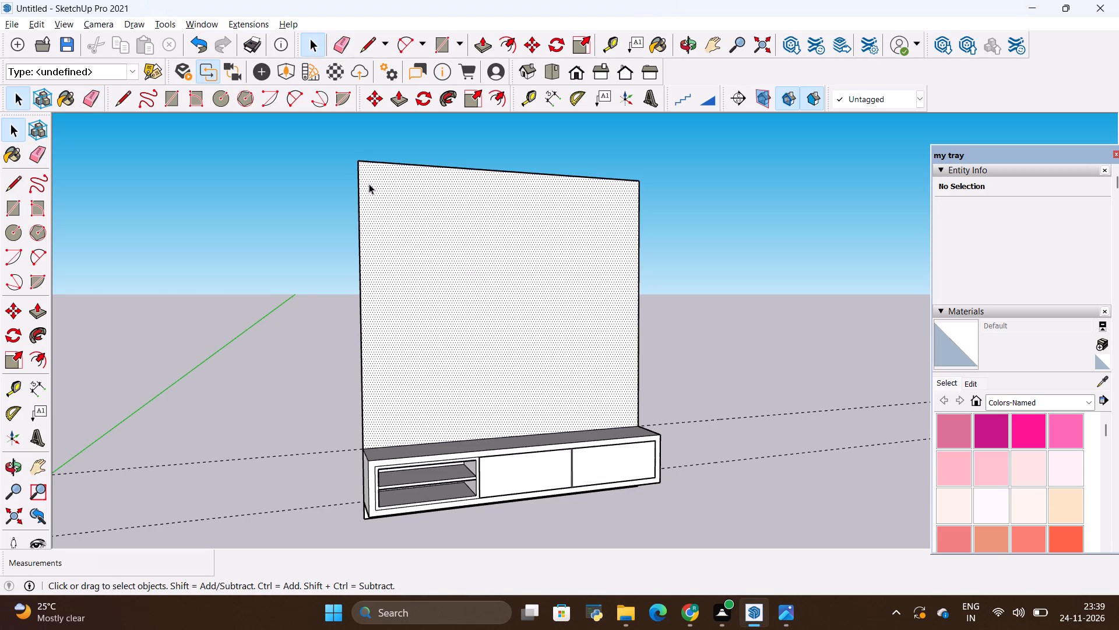
scroll(368, 172, up, 3)
key(t)
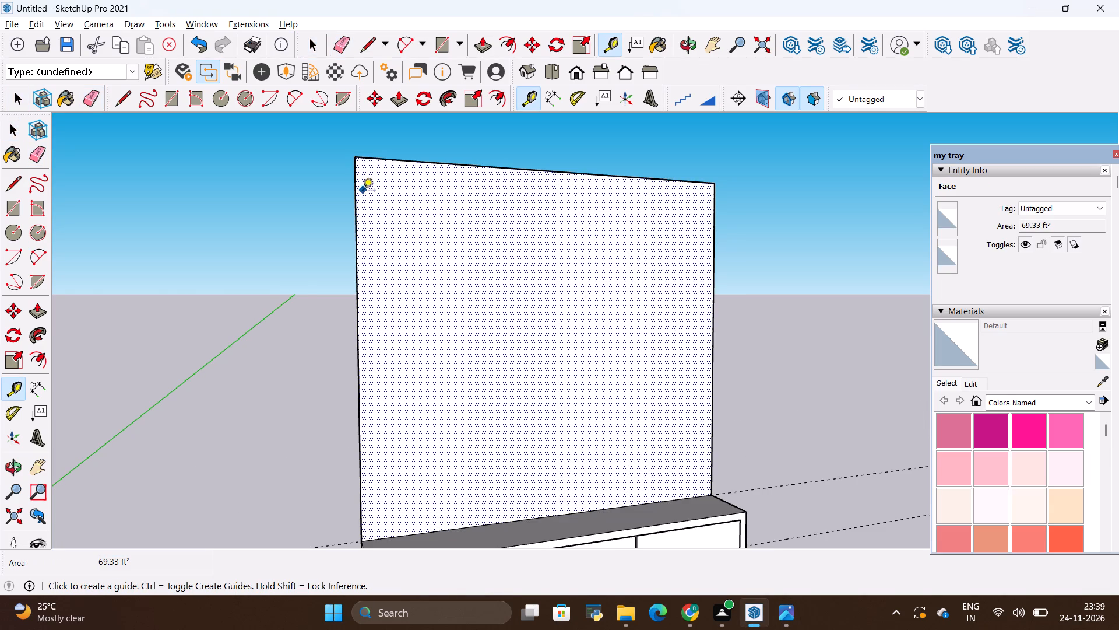
click(356, 200)
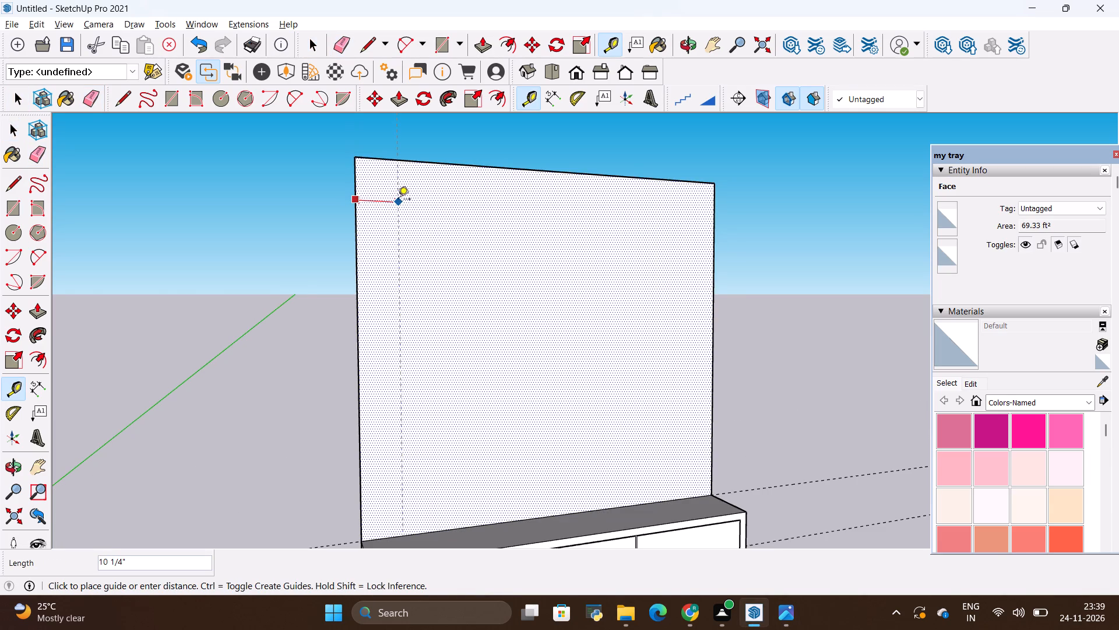
key(BackSpace)
key(BackSpace)
key(1)
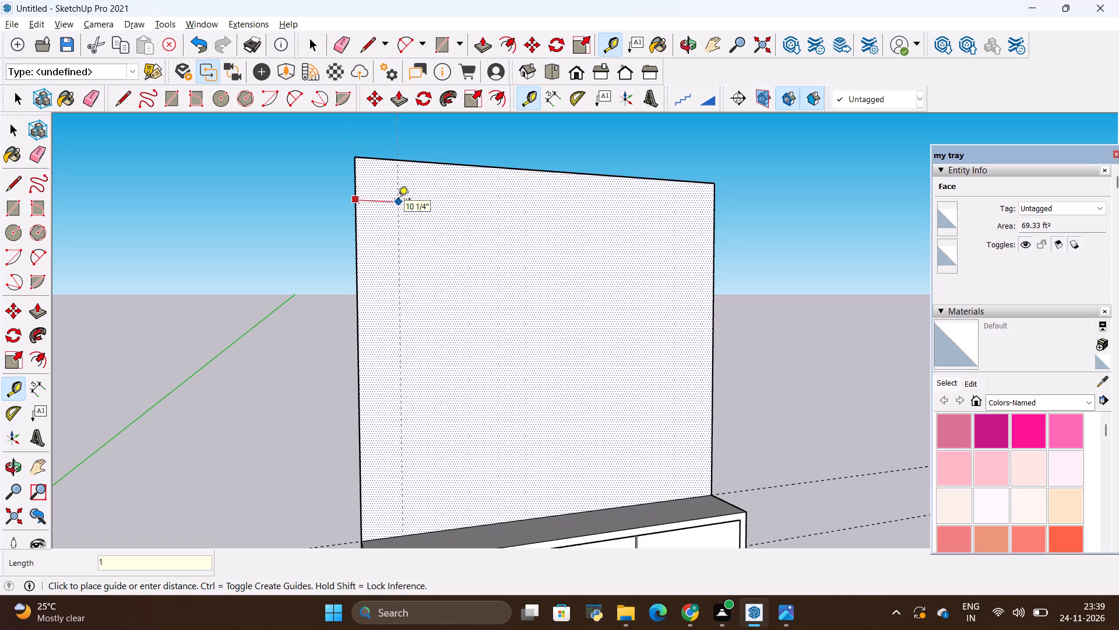
key(shift+quotedbl)
key(Return)
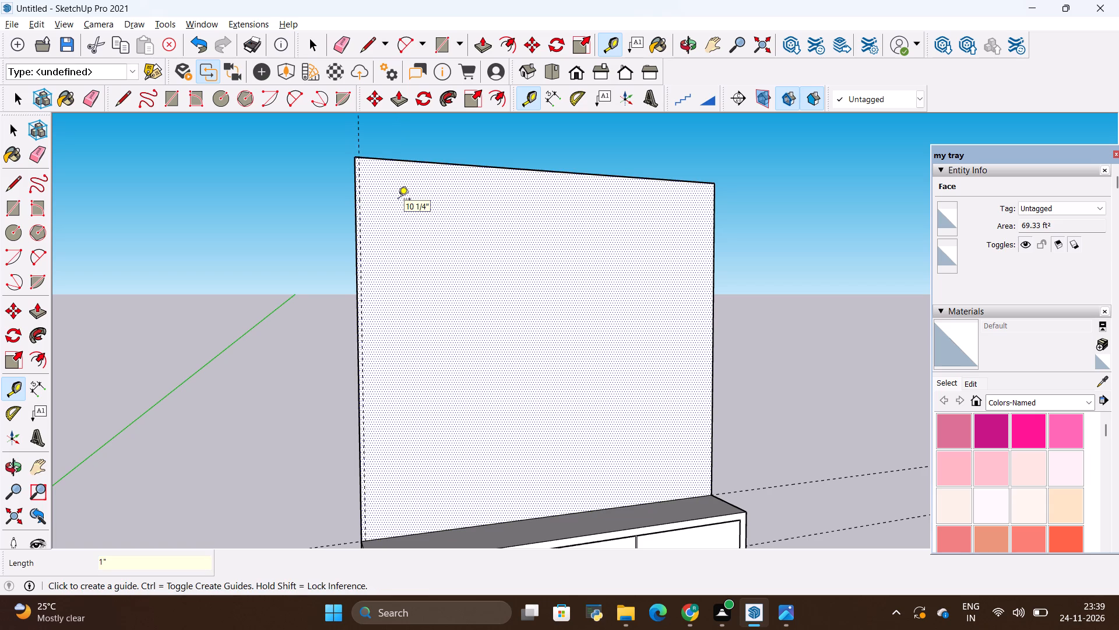
key(Escape)
scroll(357, 173, up, 3)
key(Escape)
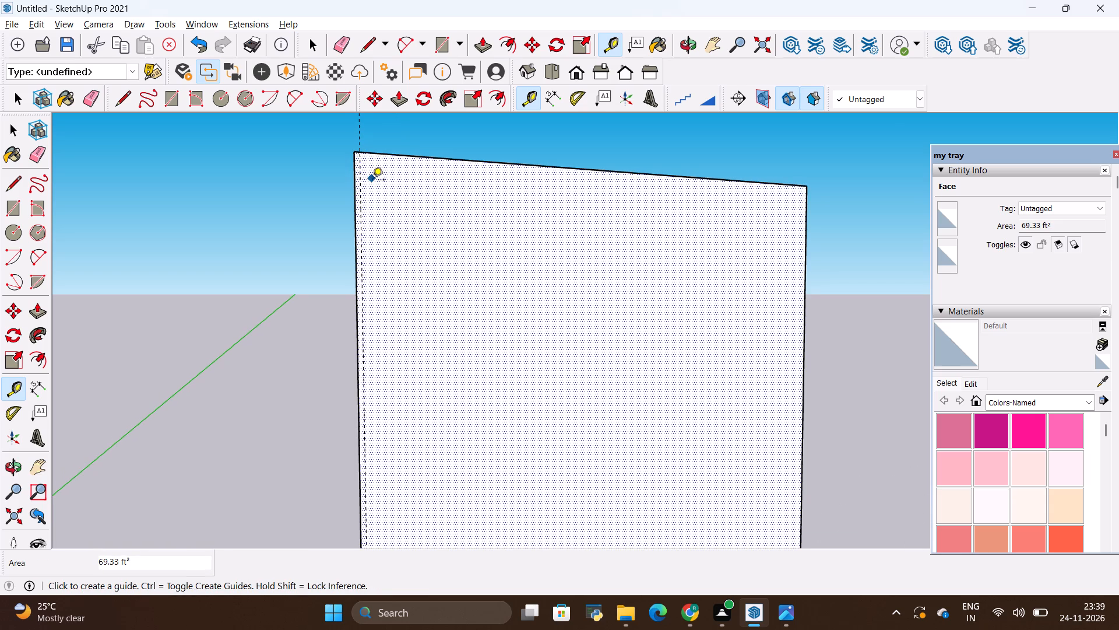
click(372, 181)
key(Escape)
scroll(316, 208, up, 1)
key(Escape)
key(space)
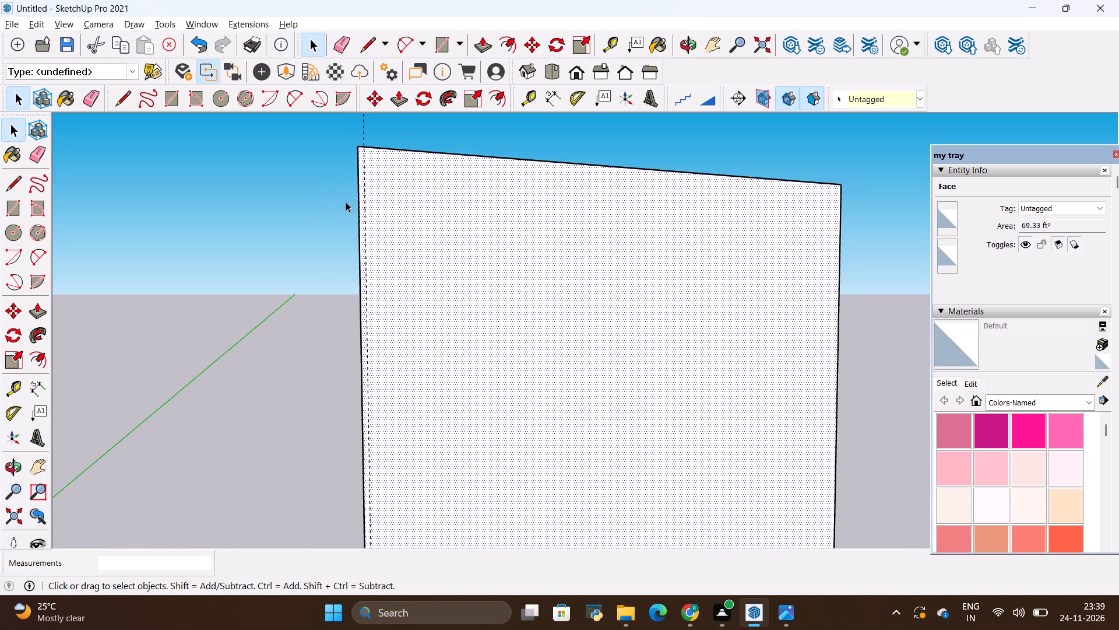
Draw a 1" by 8' rectangle down the tall back panel's left edge, between the panel edge and the guide.
click(398, 171)
scroll(362, 148, up, 8)
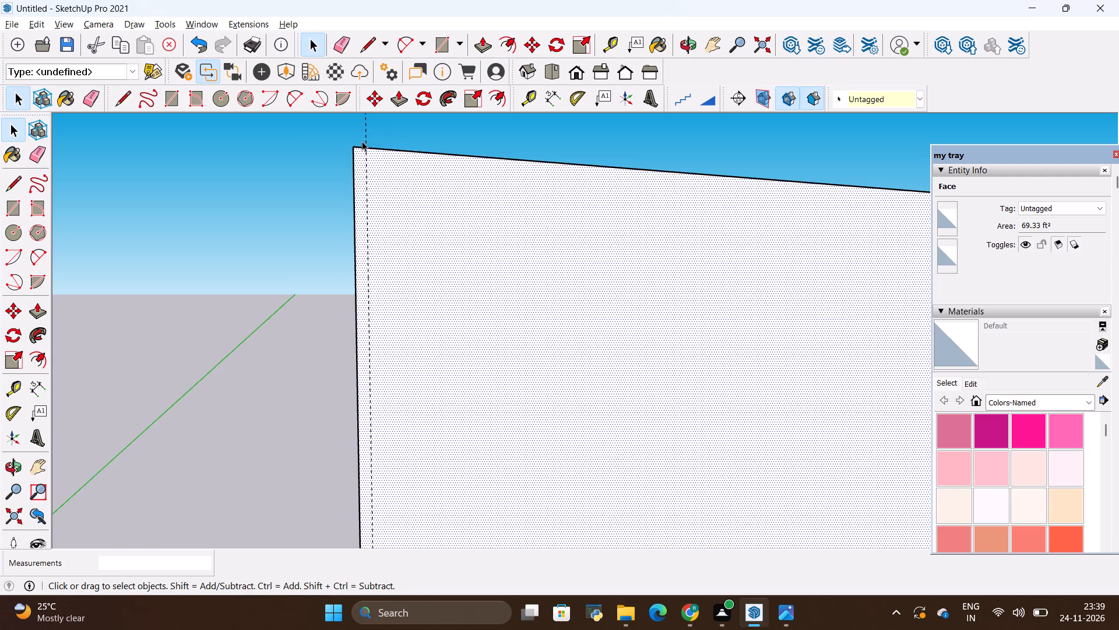
scroll(362, 141, up, 2)
key(r)
scroll(362, 143, up, 5)
key(r)
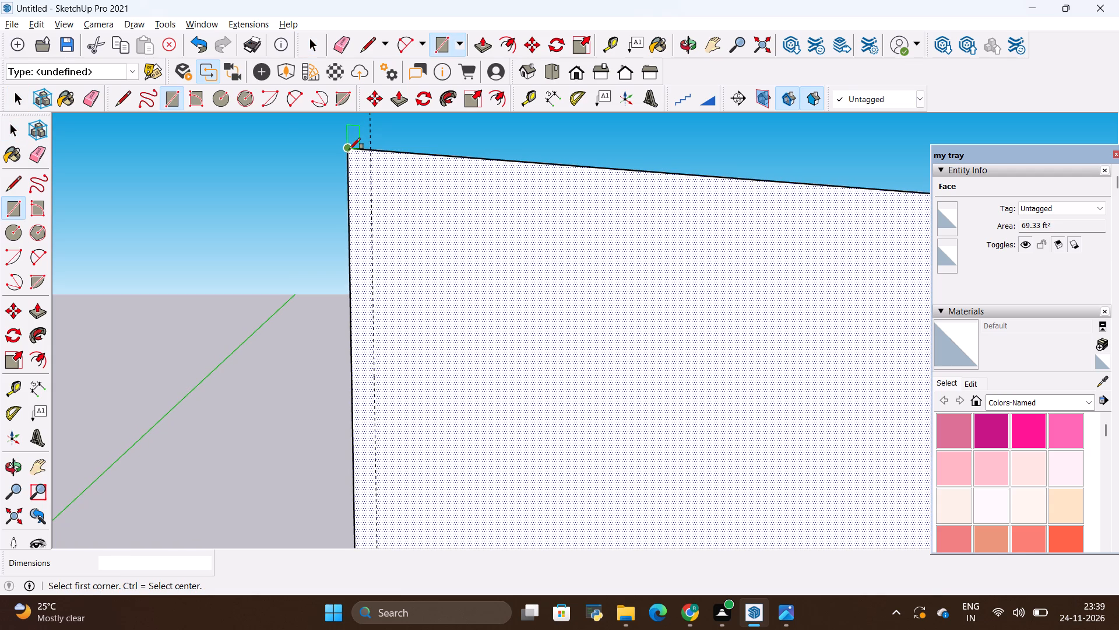
click(372, 149)
scroll(292, 163, down, 10)
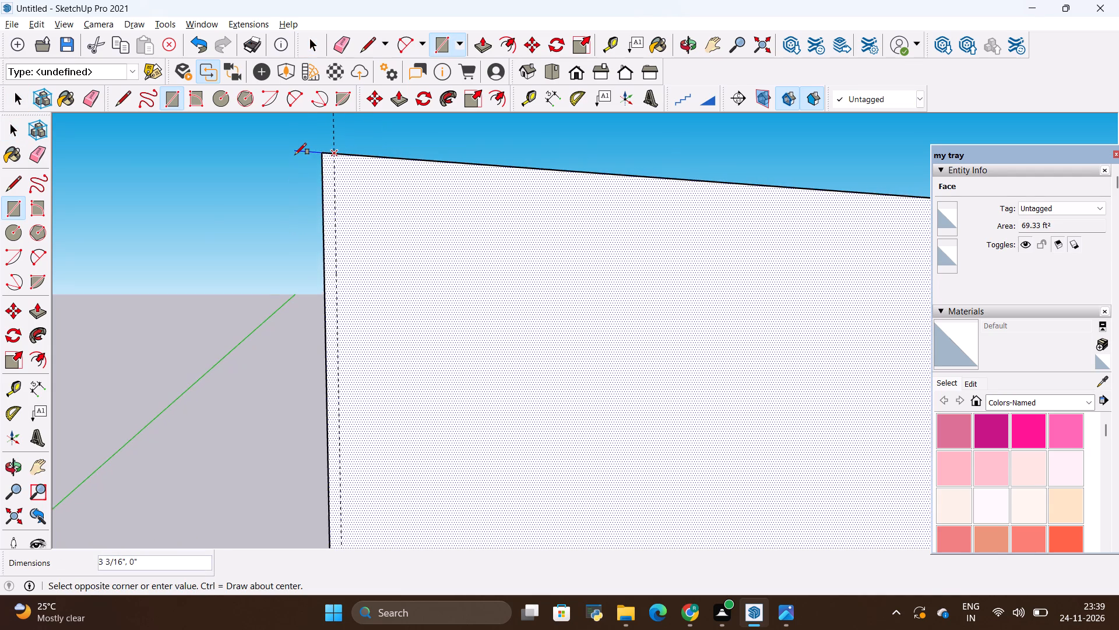
scroll(295, 155, down, 13)
scroll(312, 236, down, 5)
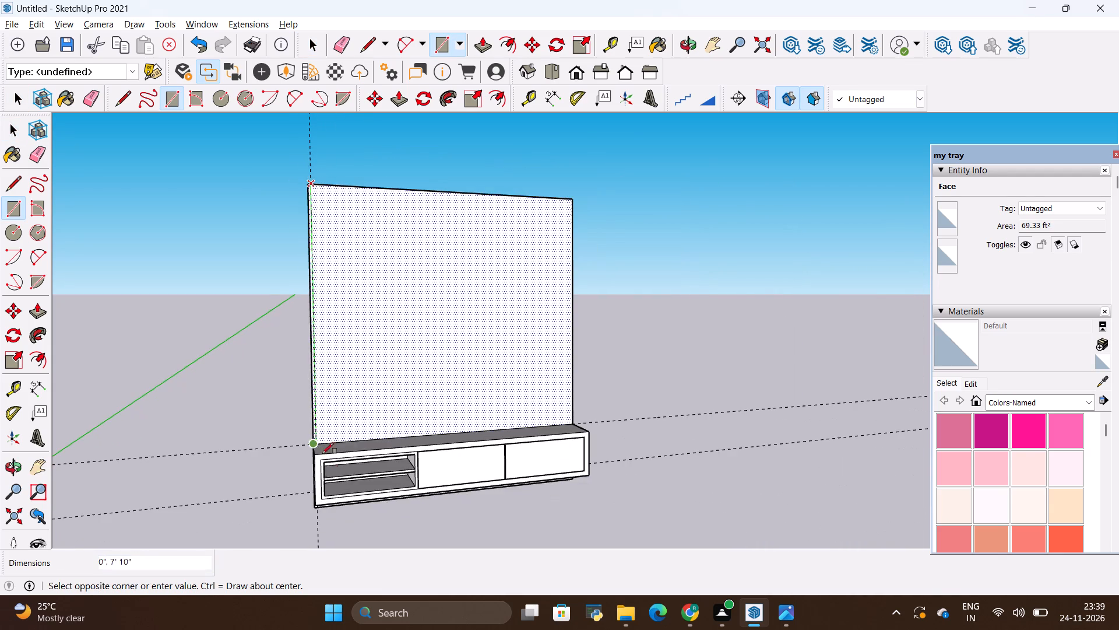
scroll(325, 477, up, 4)
scroll(317, 440, up, 18)
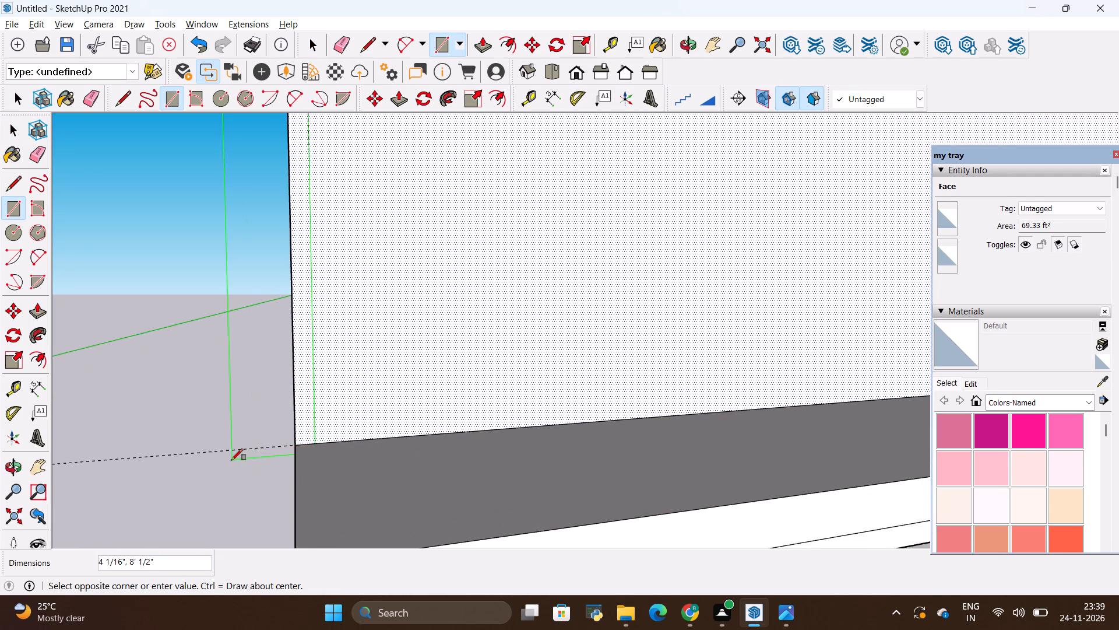
scroll(231, 460, up, 3)
click(312, 440)
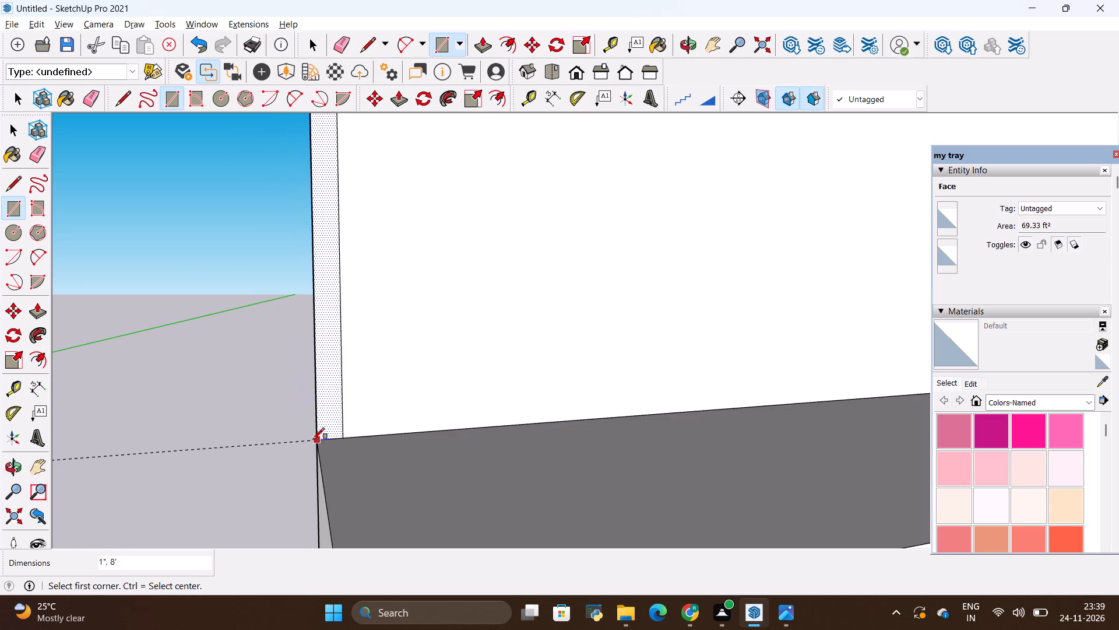
scroll(282, 452, down, 3)
scroll(295, 441, up, 2)
key(Escape)
key(Escape)
key(Escape)
Group the face and edges of the narrow strip at the back panel's left edge.
key(space)
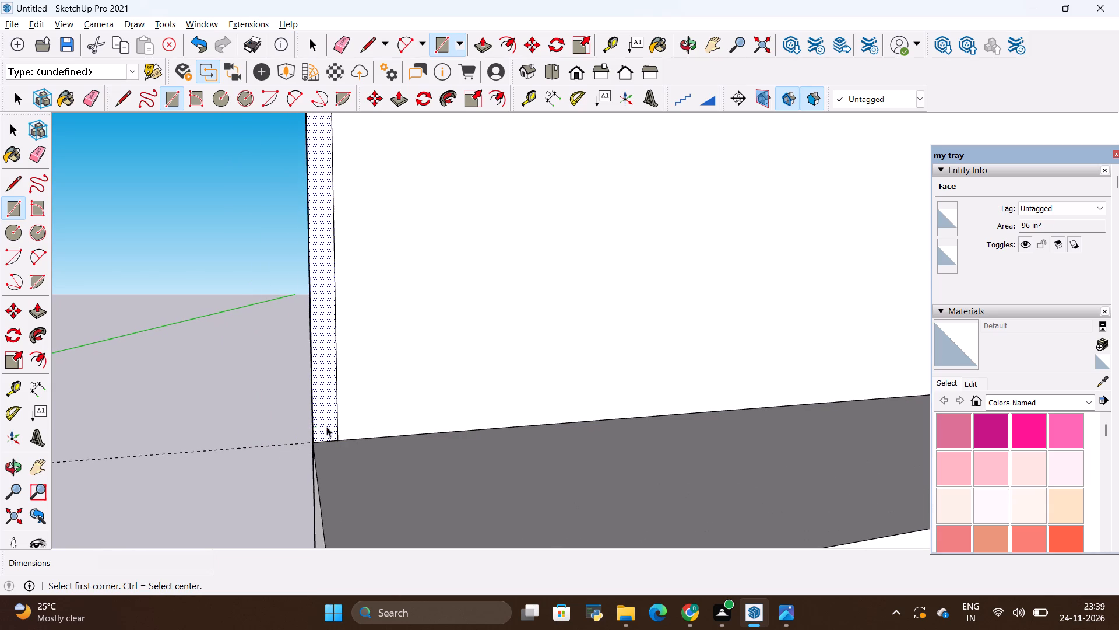
key(space)
click(327, 422)
double_click(319, 414)
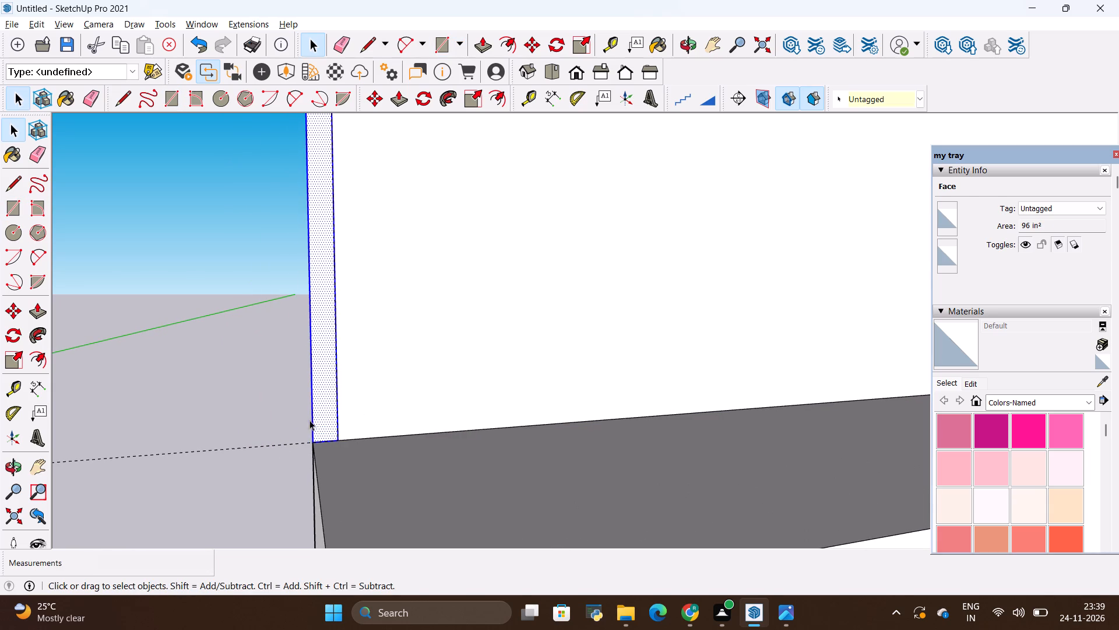
scroll(267, 443, down, 3)
scroll(280, 426, up, 2)
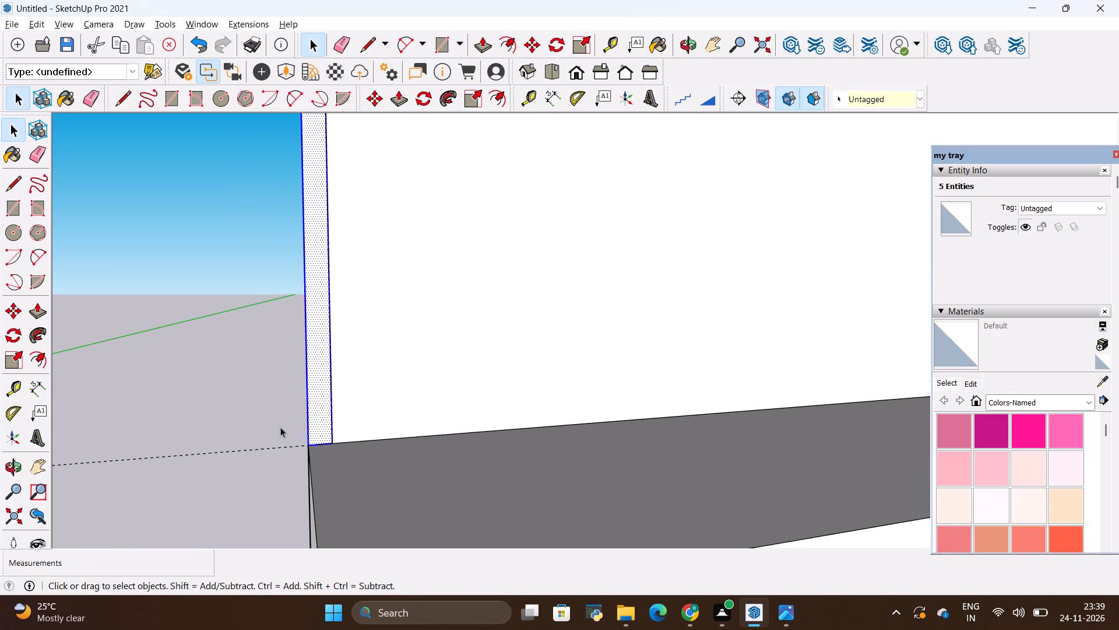
scroll(291, 426, up, 5)
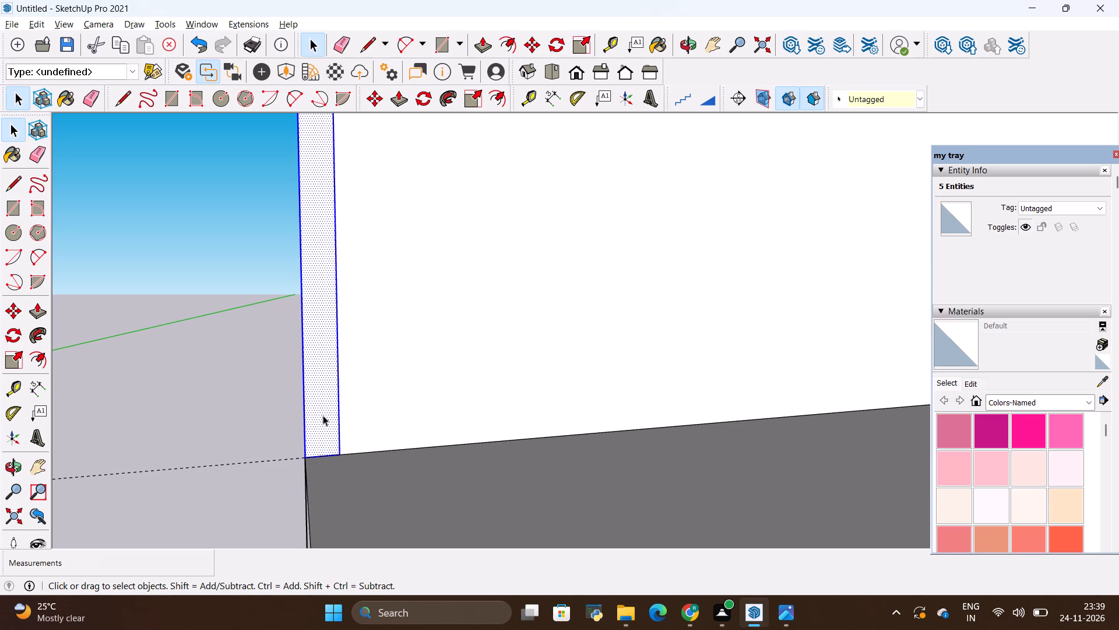
scroll(323, 416, down, 20)
scroll(335, 439, down, 5)
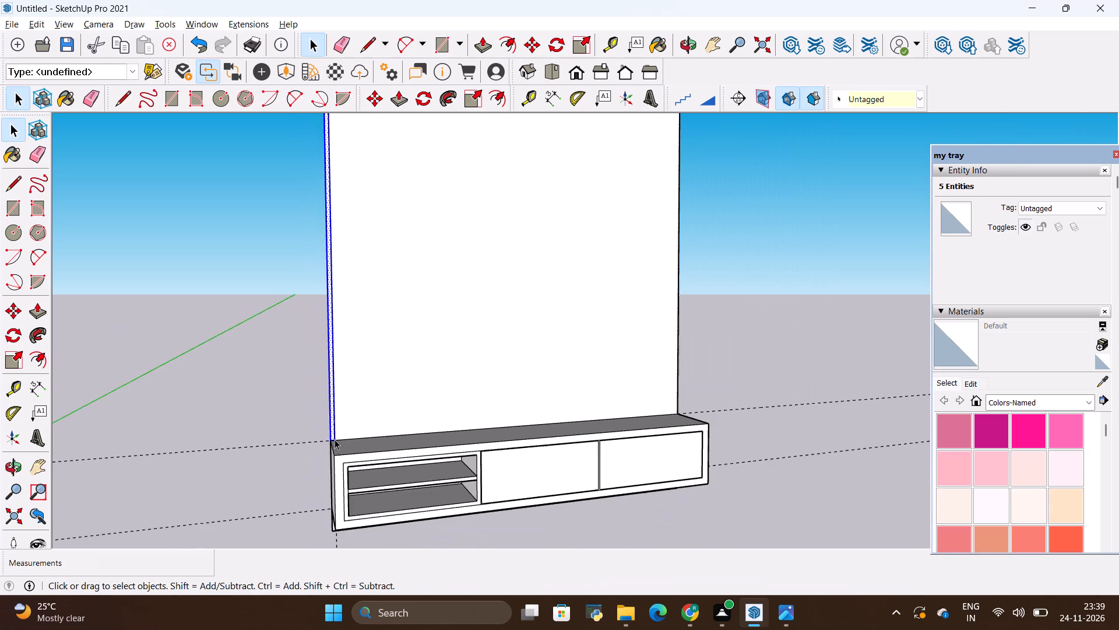
scroll(335, 439, down, 6)
scroll(307, 225, up, 5)
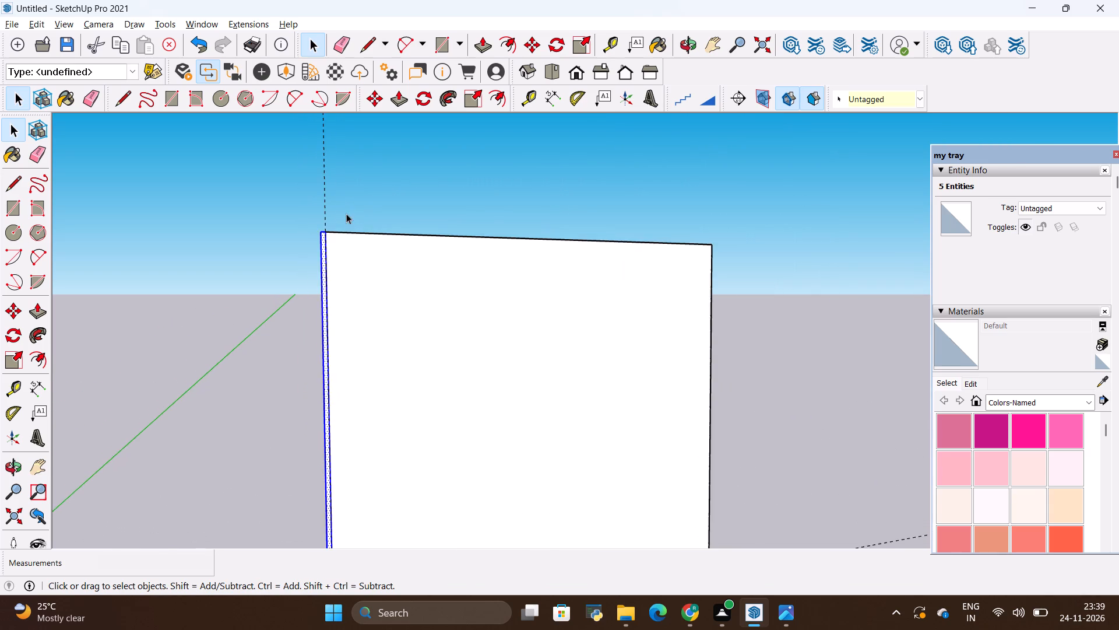
scroll(346, 213, up, 8)
scroll(347, 267, down, 13)
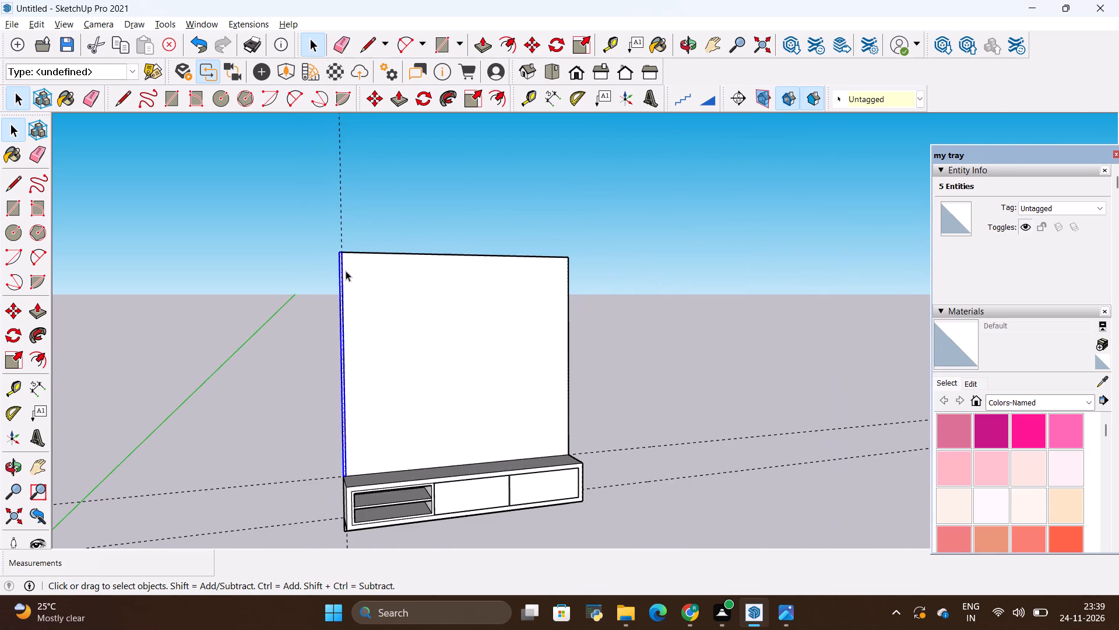
scroll(355, 421, up, 4)
scroll(348, 506, up, 15)
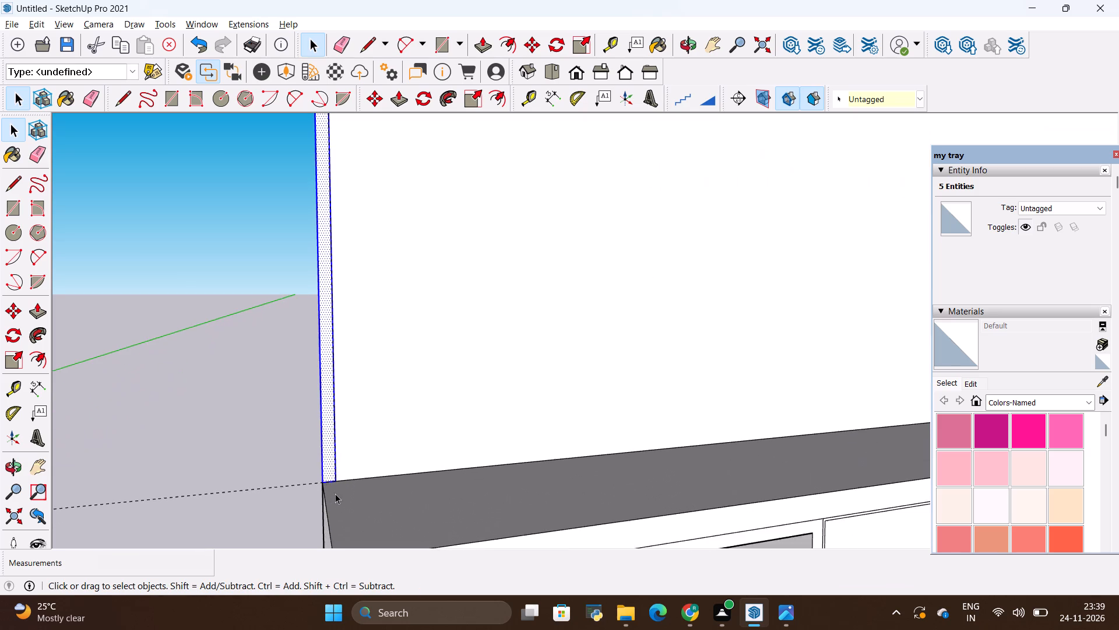
scroll(335, 494, up, 13)
right_click(330, 468)
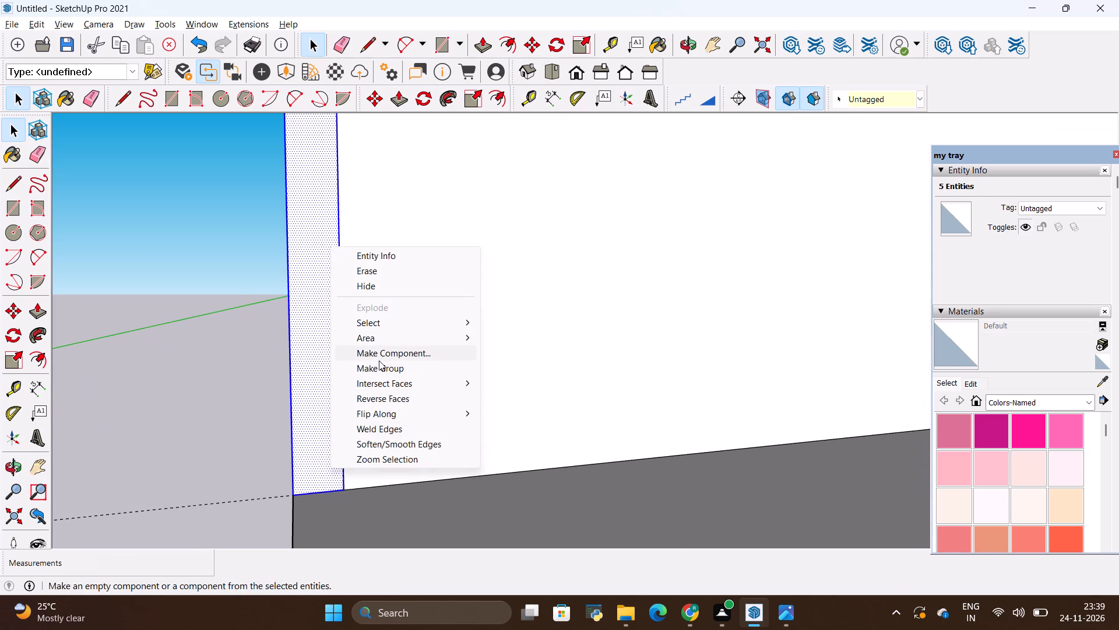
click(378, 365)
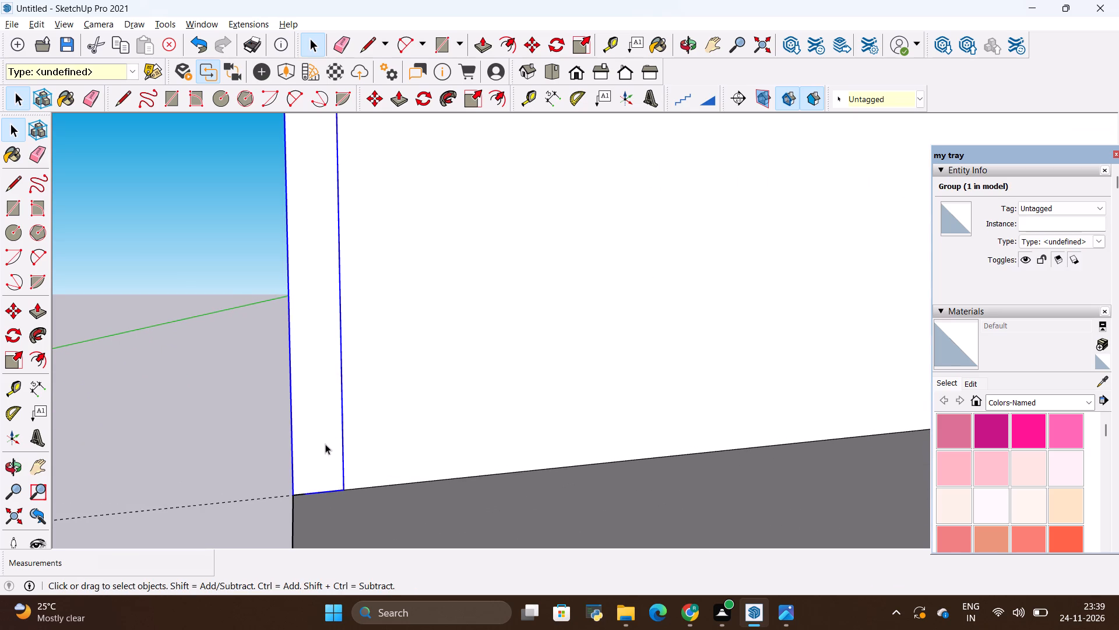
Make a component from the grouped strip, keeping the default definition settings.
right_click(325, 444)
click(365, 336)
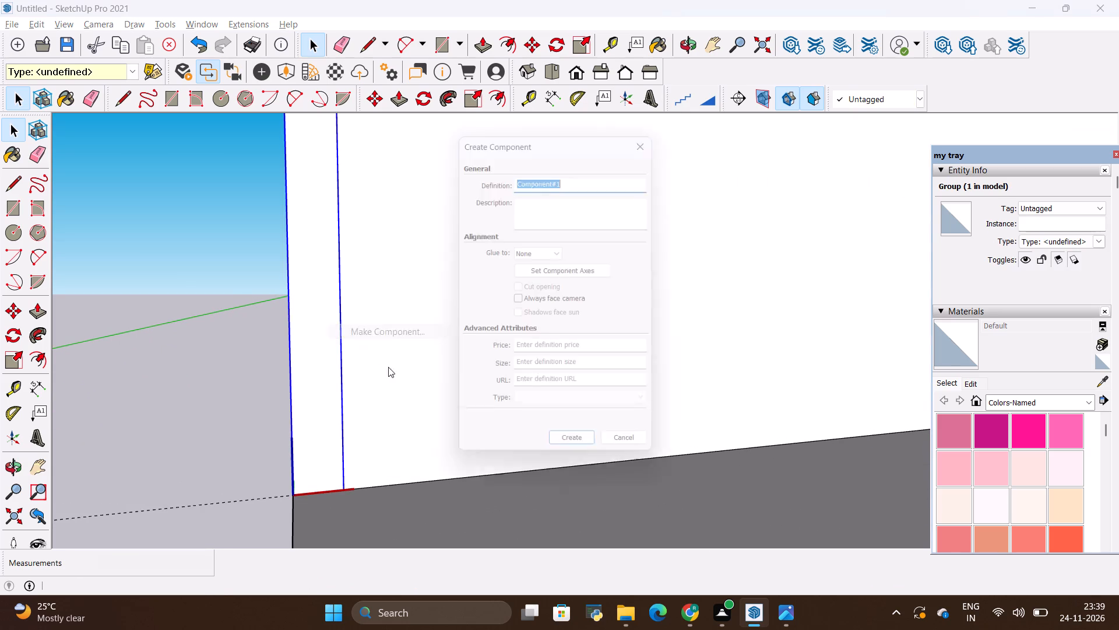
click(568, 454)
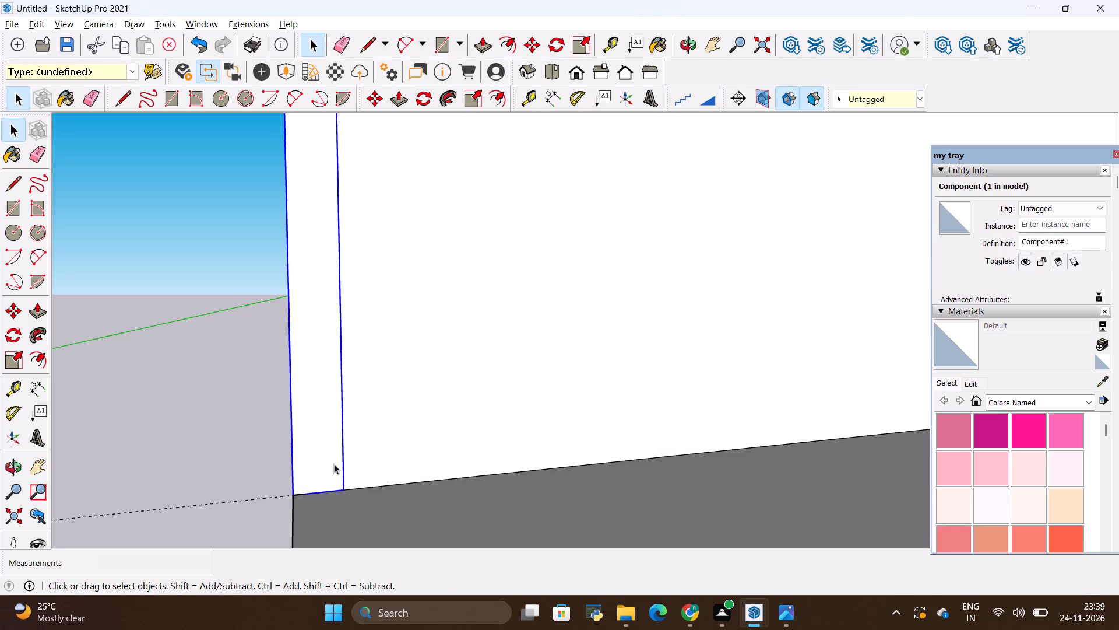
Copy the strip component 1.2" along the back panel's bottom edge, and replace the copy's distance with 810.
key(m)
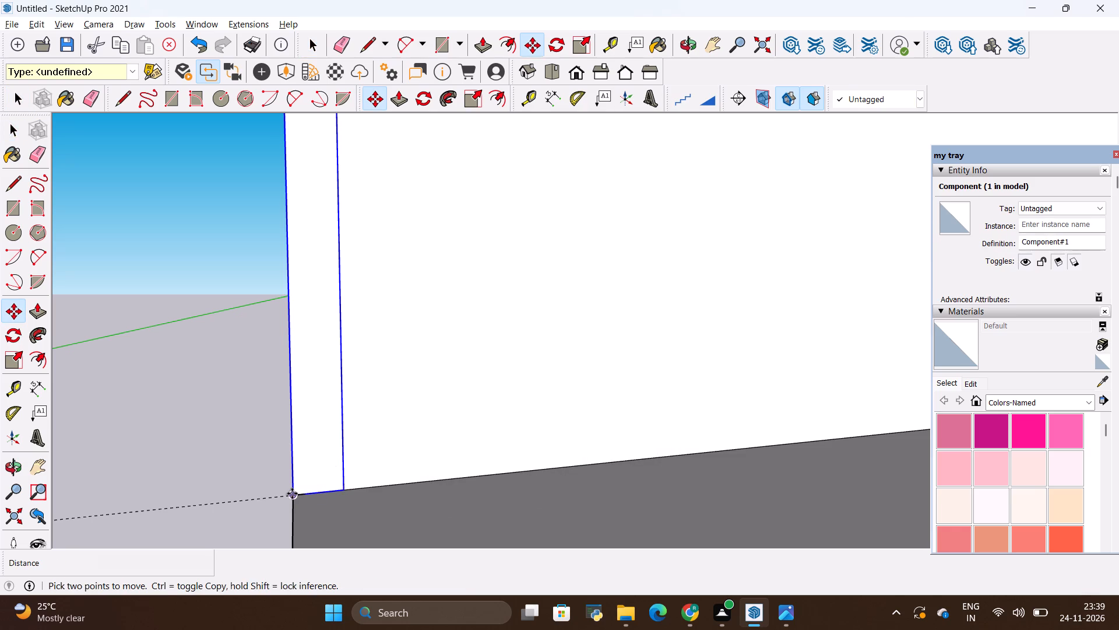
ctrl+click(292, 494)
key(BackSpace)
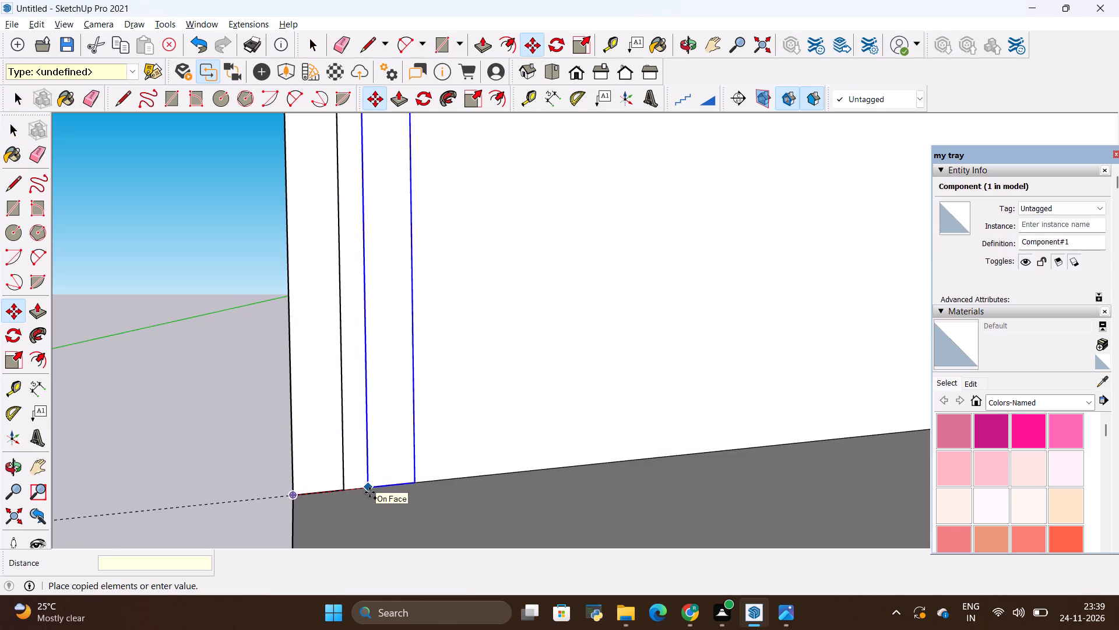
key(BackSpace)
key(1)
text(.2)
key(Return)
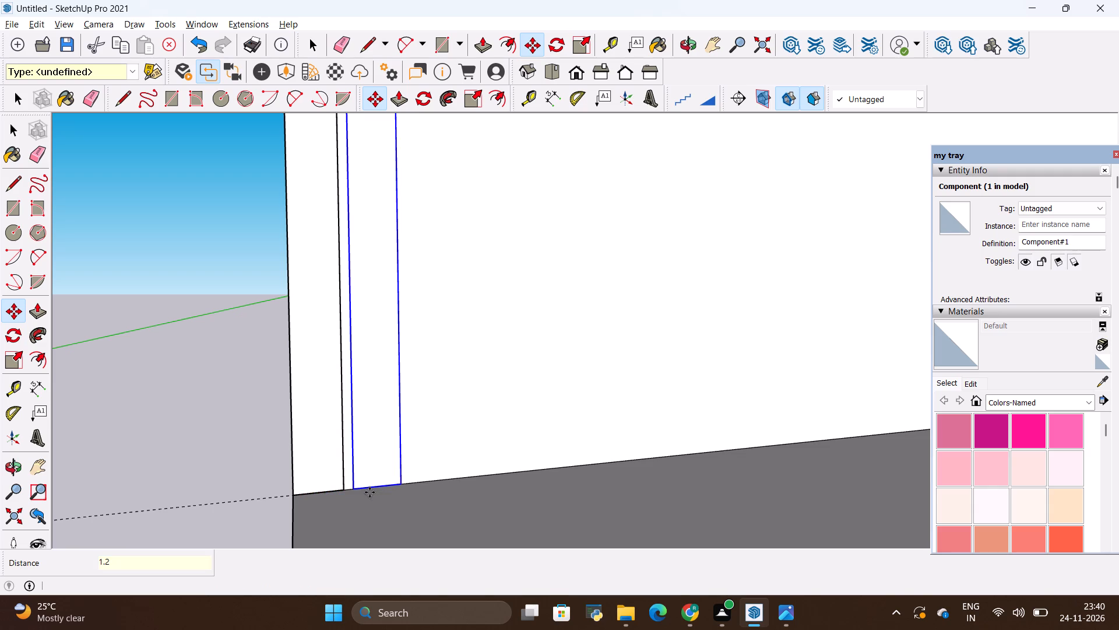
key(8)
text(10)
key(Return)
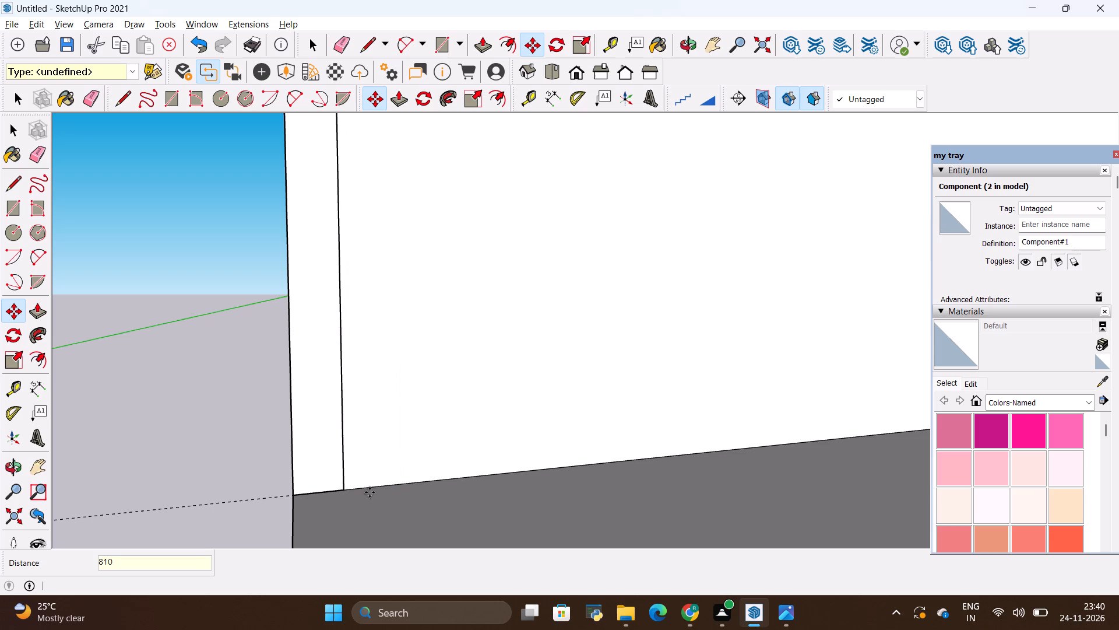
scroll(227, 423, down, 5)
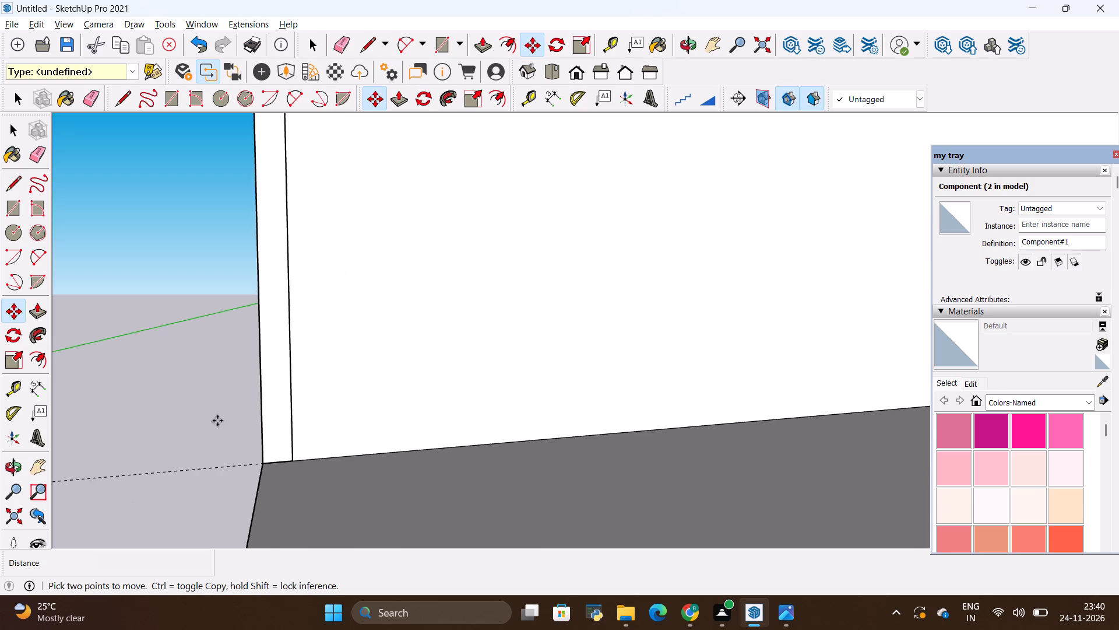
scroll(217, 421, down, 20)
scroll(217, 421, down, 11)
scroll(309, 401, up, 2)
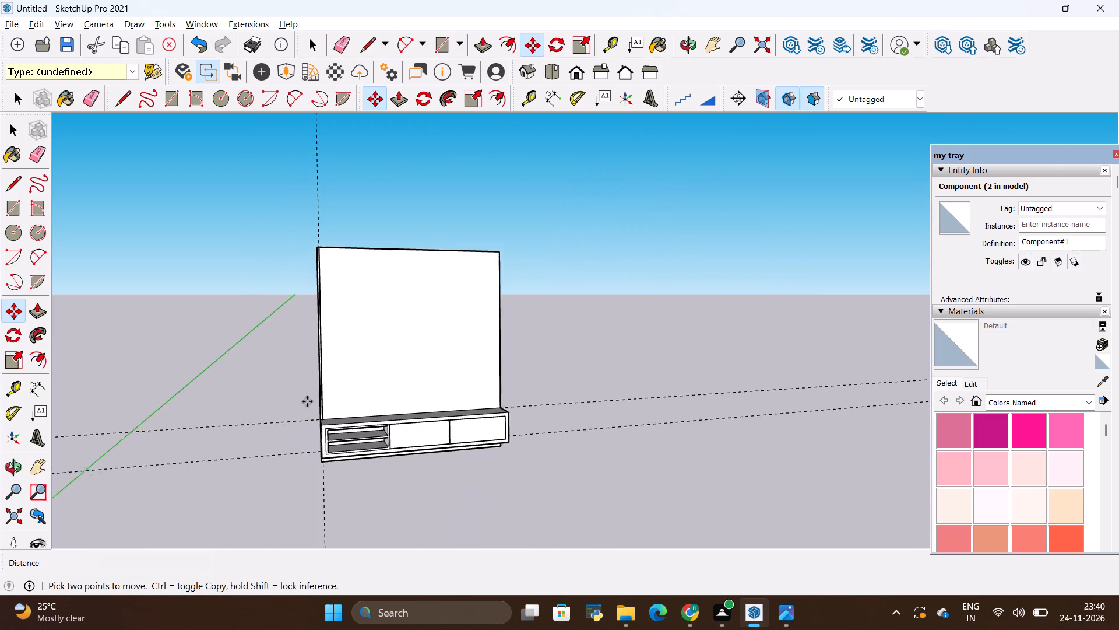
scroll(307, 401, up, 20)
scroll(307, 401, up, 6)
key(Escape)
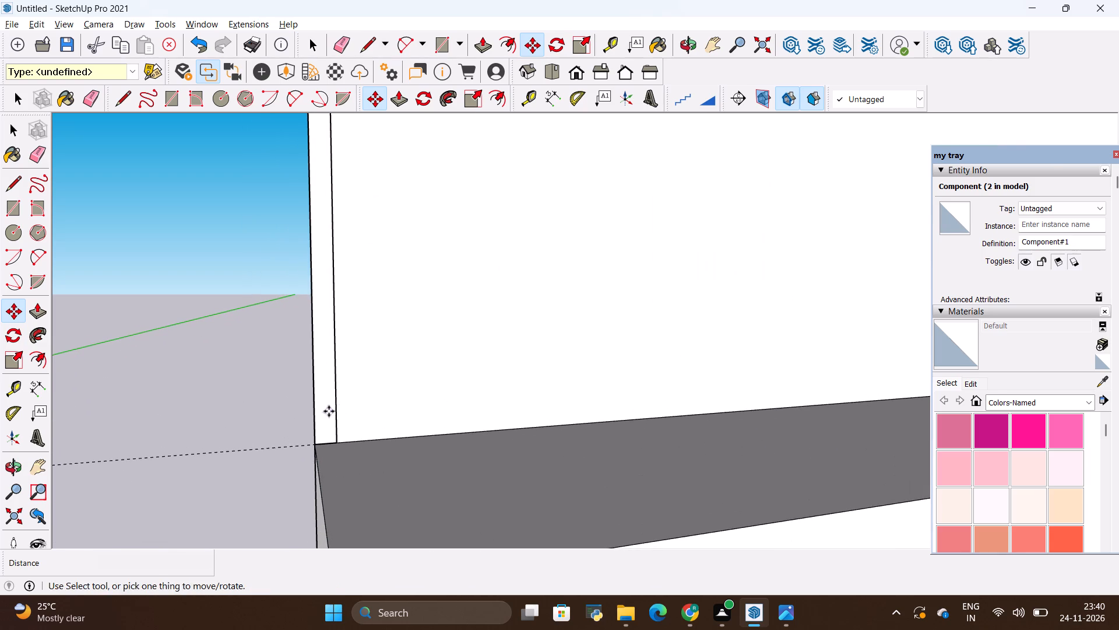
key(Escape)
Copy the left-edge strip component along the back panel's bottom edge, using 1.2*10 as the distance.
key(space)
click(378, 397)
click(325, 403)
scroll(339, 436, up, 2)
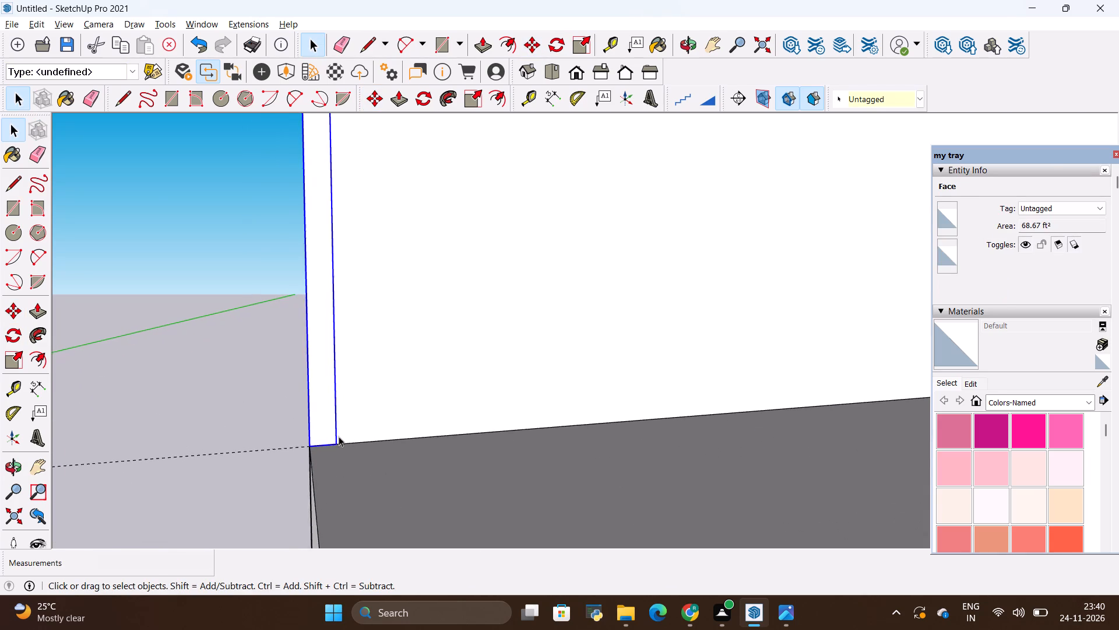
scroll(339, 436, up, 5)
key(m)
ctrl+click(343, 446)
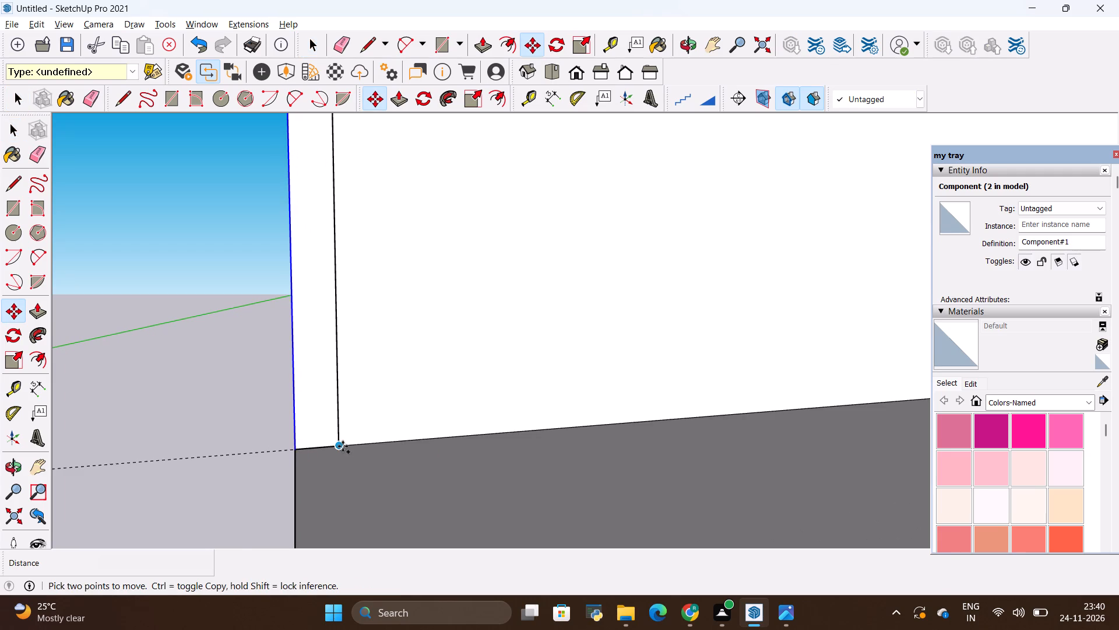
key(BackSpace)
key(BackSpace)
text(1.2)
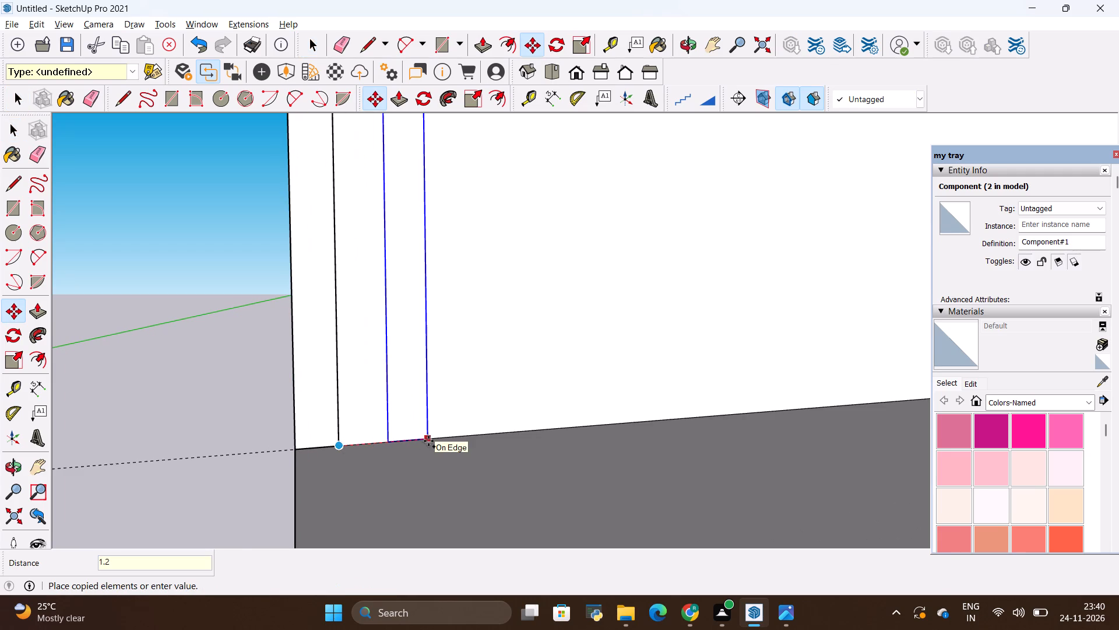
text(*10)
key(Return)
scroll(314, 485, down, 8)
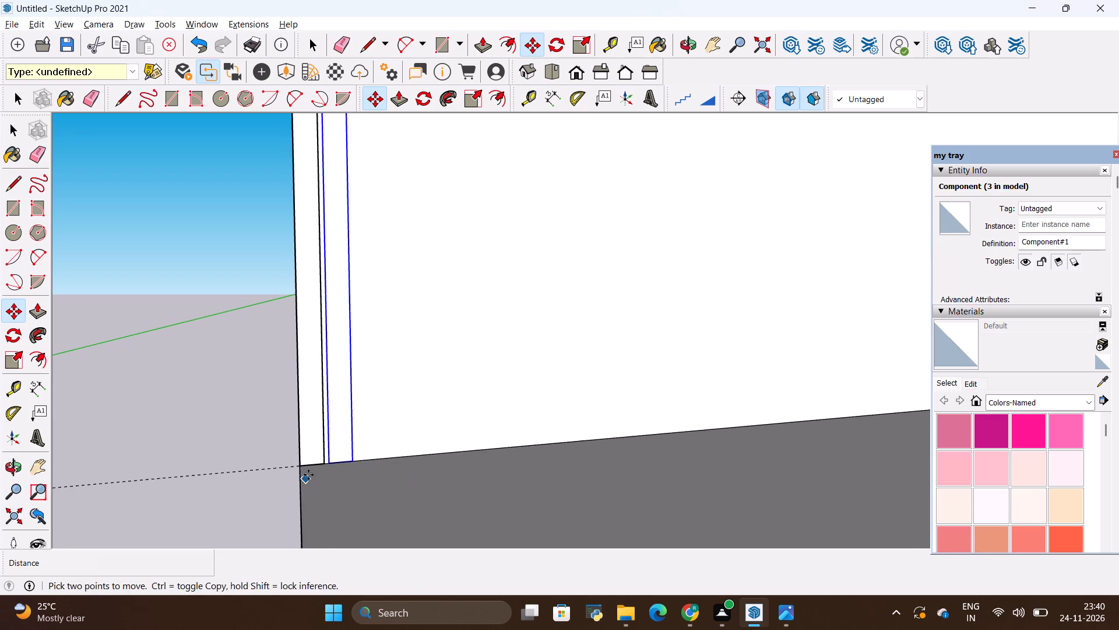
key(Escape)
scroll(310, 473, up, 8)
key(Escape)
key(Escape)
key(Escape)
key(Escape)
key(Escape)
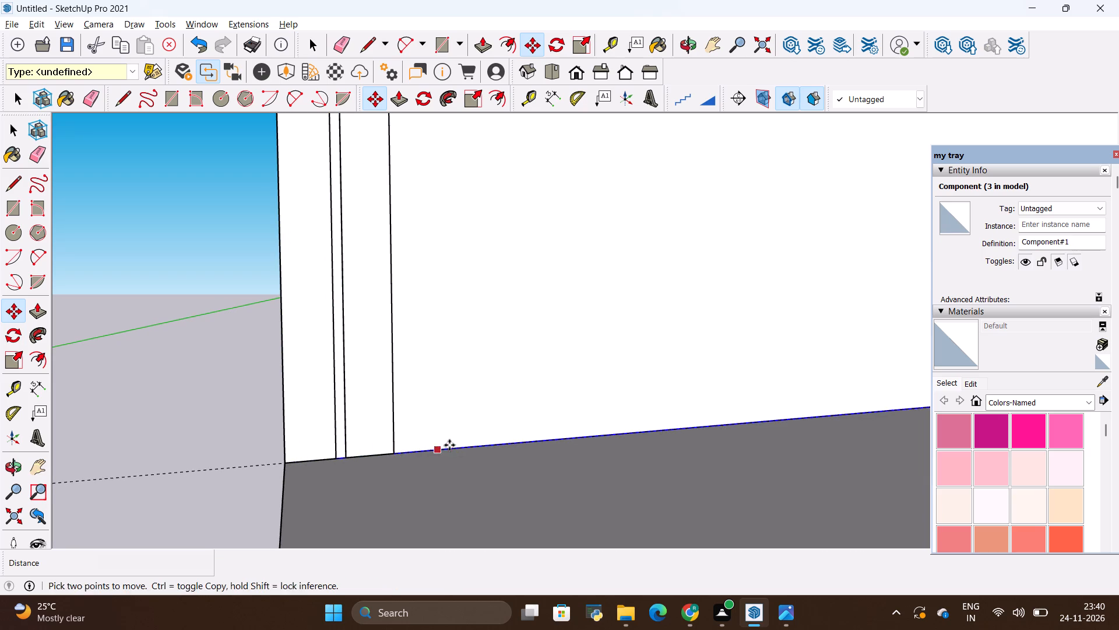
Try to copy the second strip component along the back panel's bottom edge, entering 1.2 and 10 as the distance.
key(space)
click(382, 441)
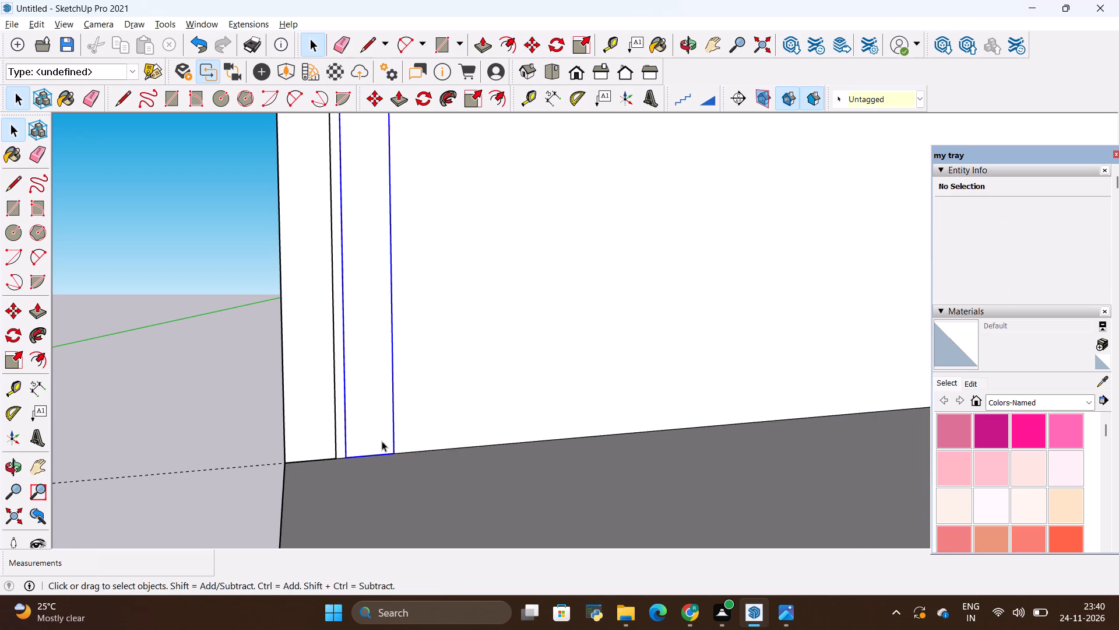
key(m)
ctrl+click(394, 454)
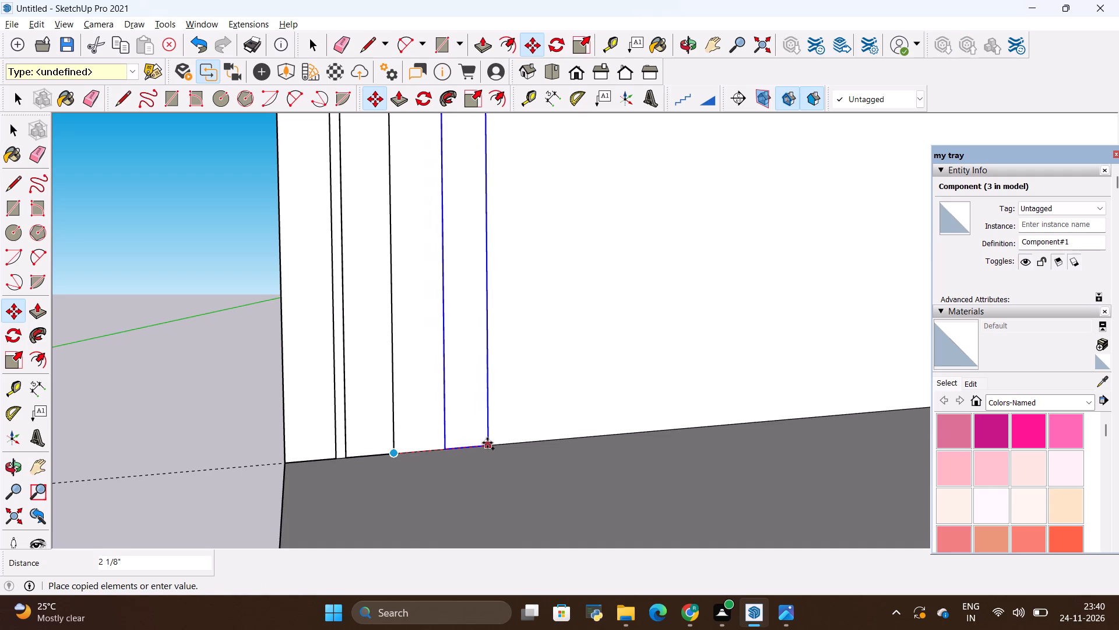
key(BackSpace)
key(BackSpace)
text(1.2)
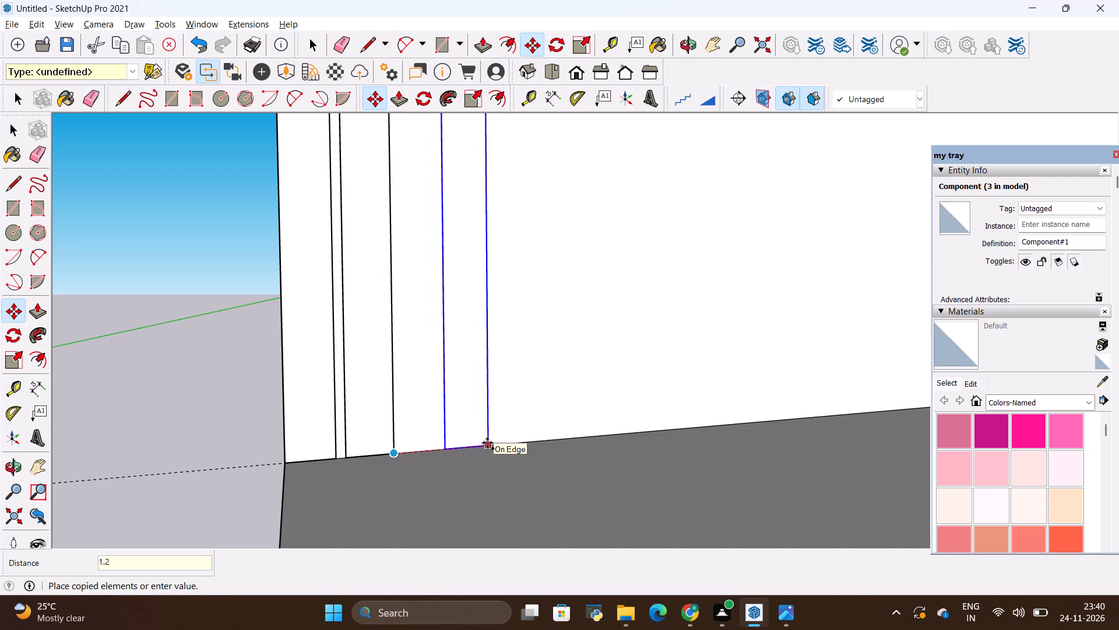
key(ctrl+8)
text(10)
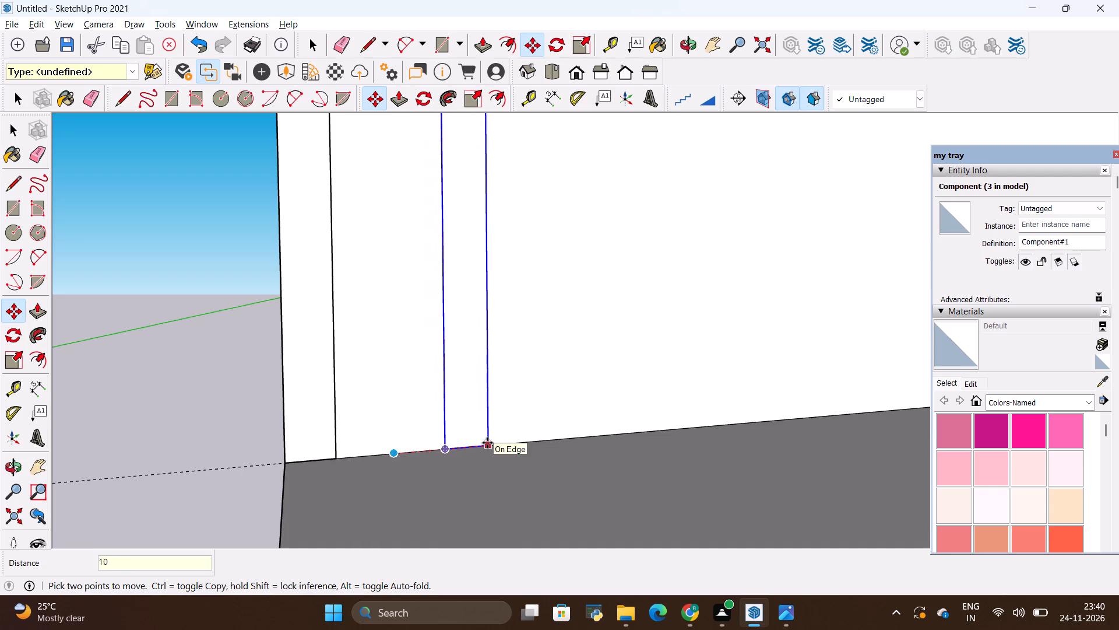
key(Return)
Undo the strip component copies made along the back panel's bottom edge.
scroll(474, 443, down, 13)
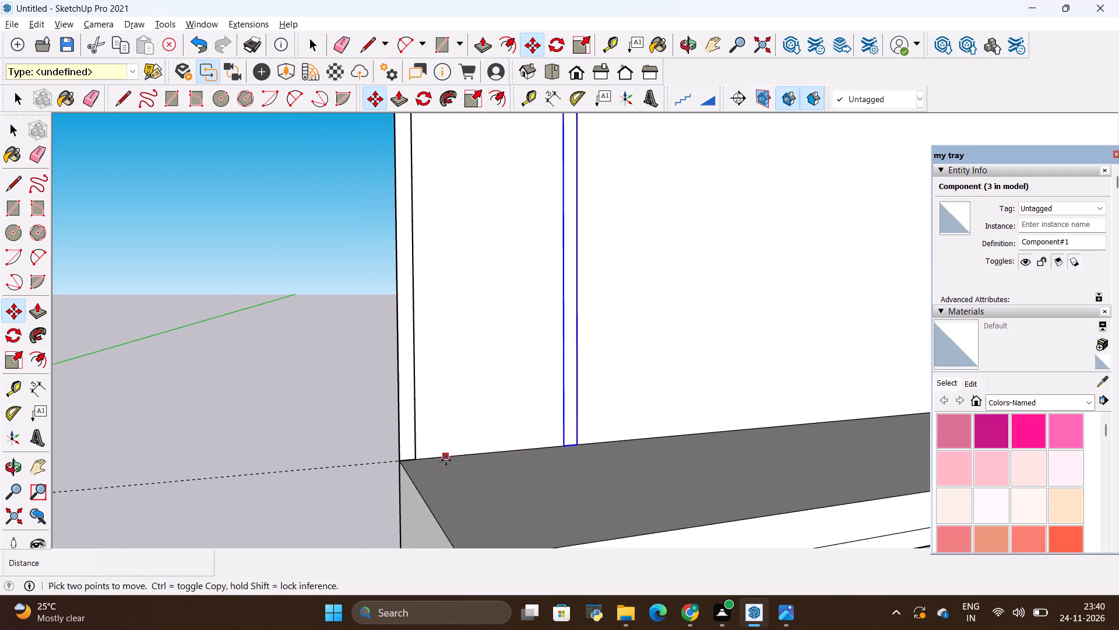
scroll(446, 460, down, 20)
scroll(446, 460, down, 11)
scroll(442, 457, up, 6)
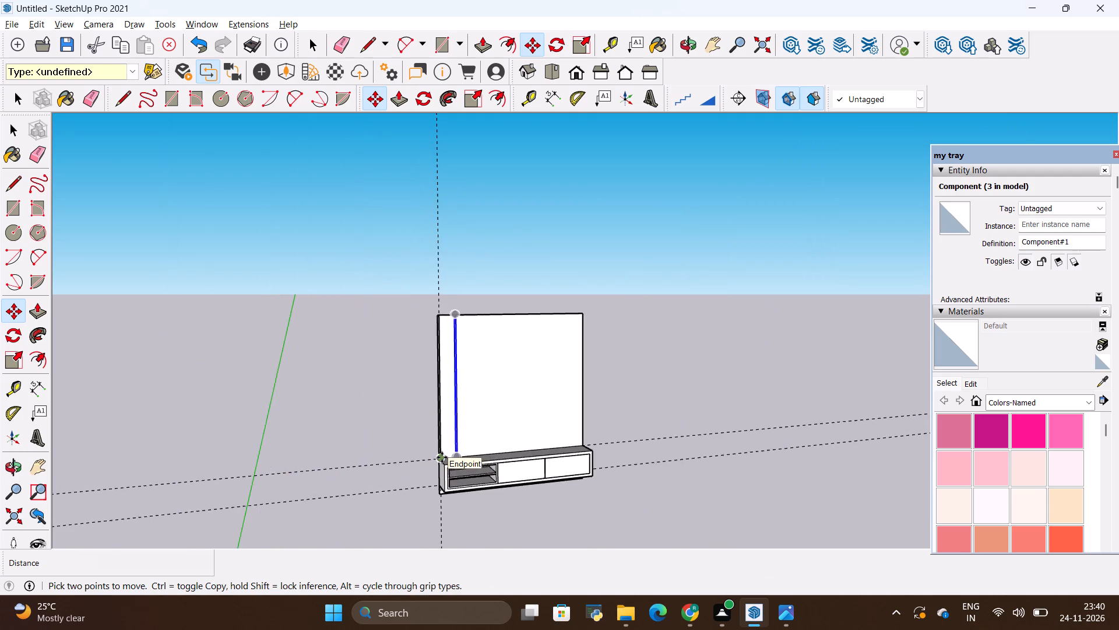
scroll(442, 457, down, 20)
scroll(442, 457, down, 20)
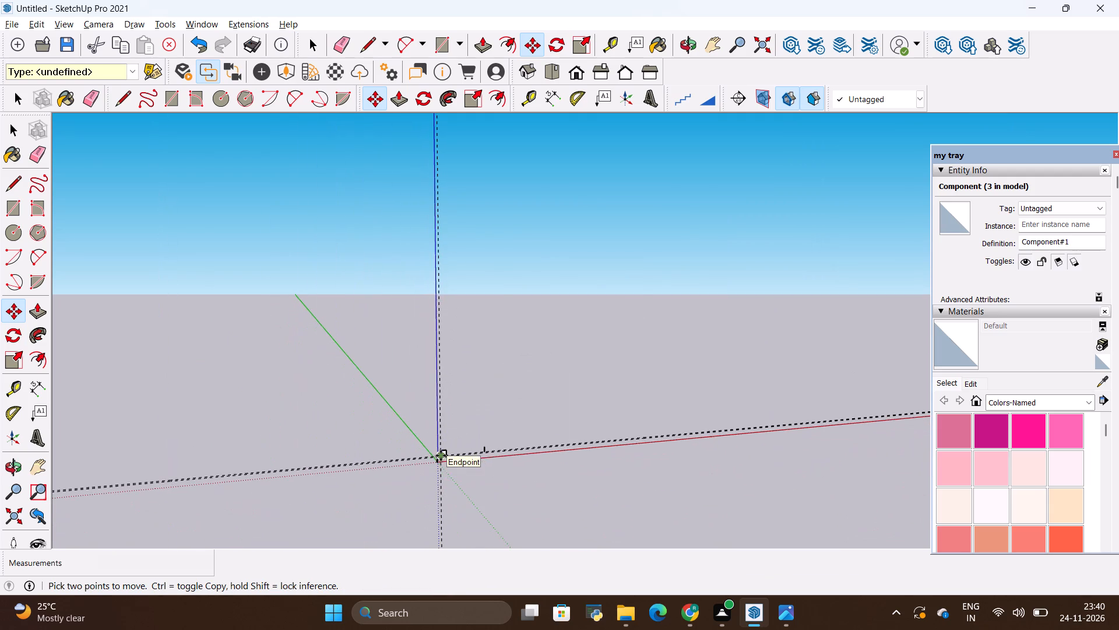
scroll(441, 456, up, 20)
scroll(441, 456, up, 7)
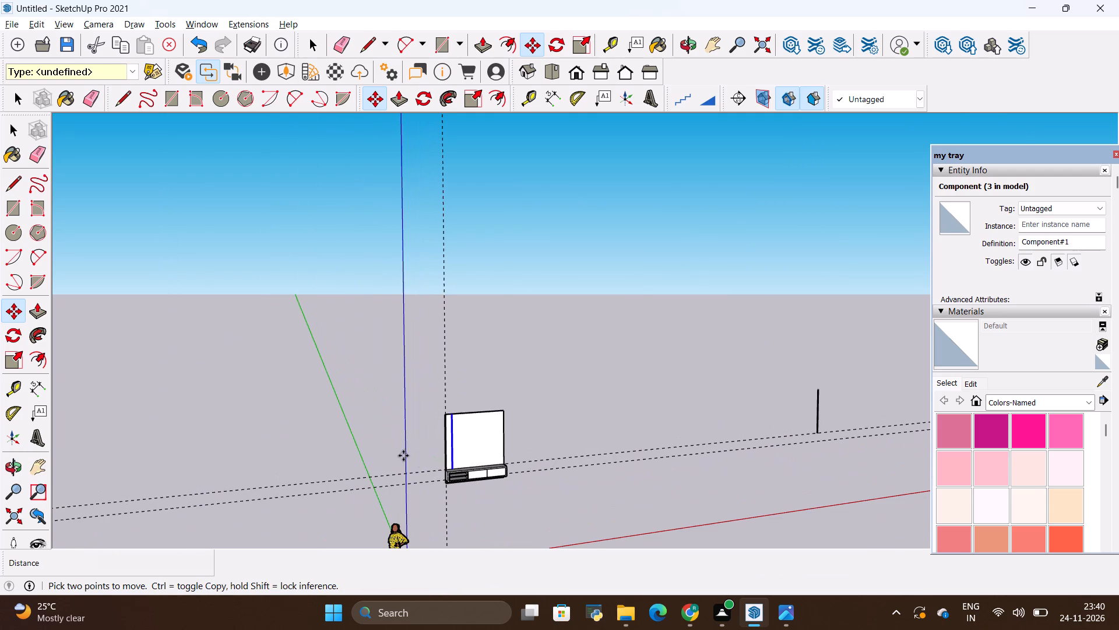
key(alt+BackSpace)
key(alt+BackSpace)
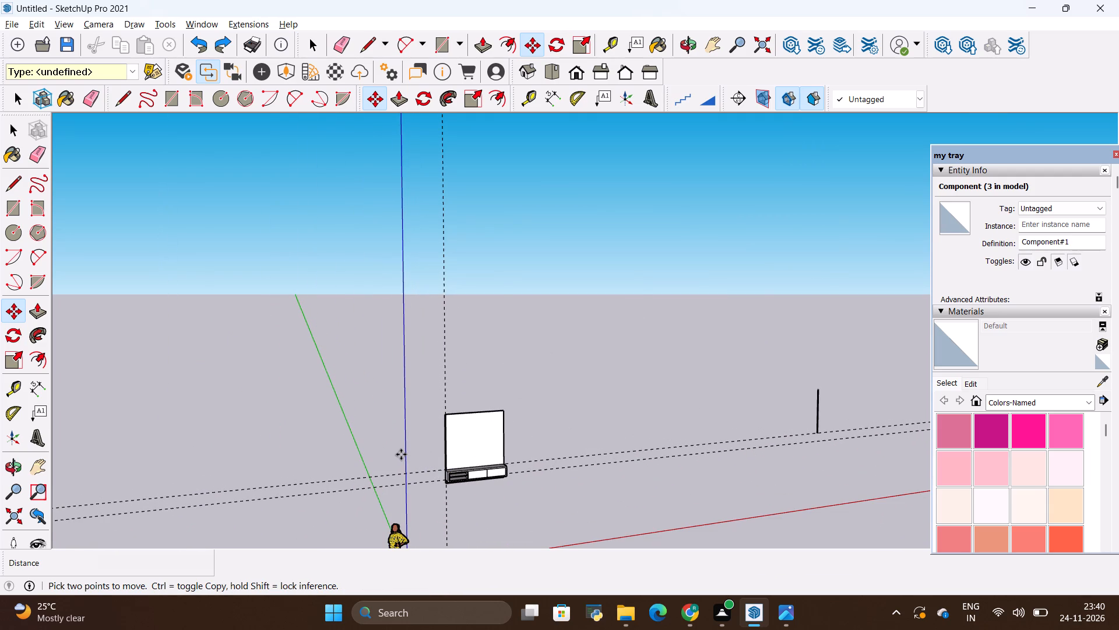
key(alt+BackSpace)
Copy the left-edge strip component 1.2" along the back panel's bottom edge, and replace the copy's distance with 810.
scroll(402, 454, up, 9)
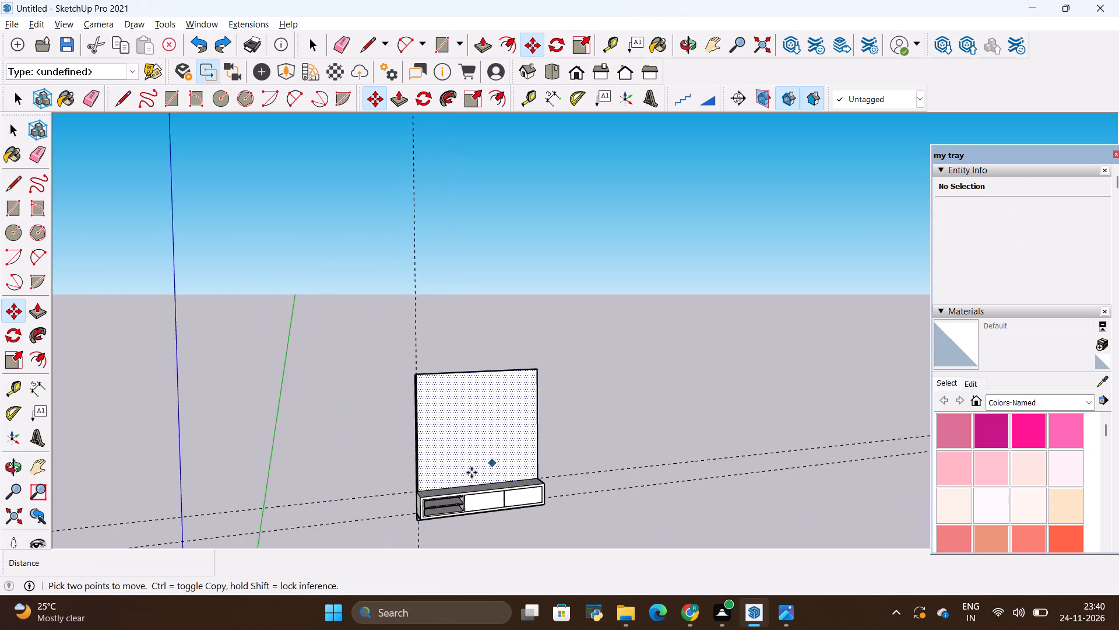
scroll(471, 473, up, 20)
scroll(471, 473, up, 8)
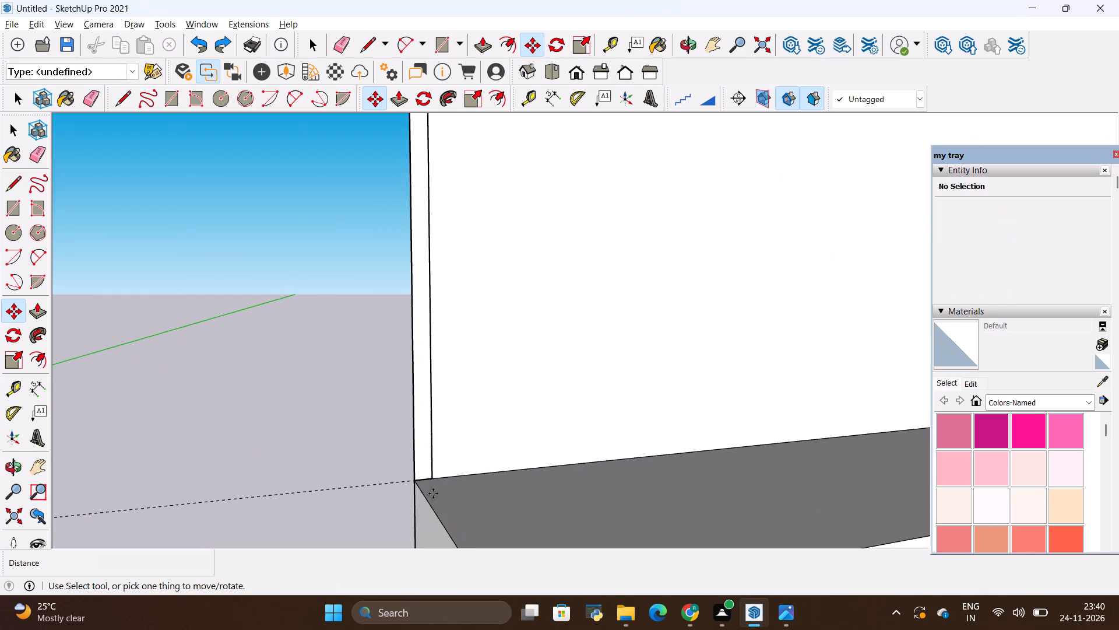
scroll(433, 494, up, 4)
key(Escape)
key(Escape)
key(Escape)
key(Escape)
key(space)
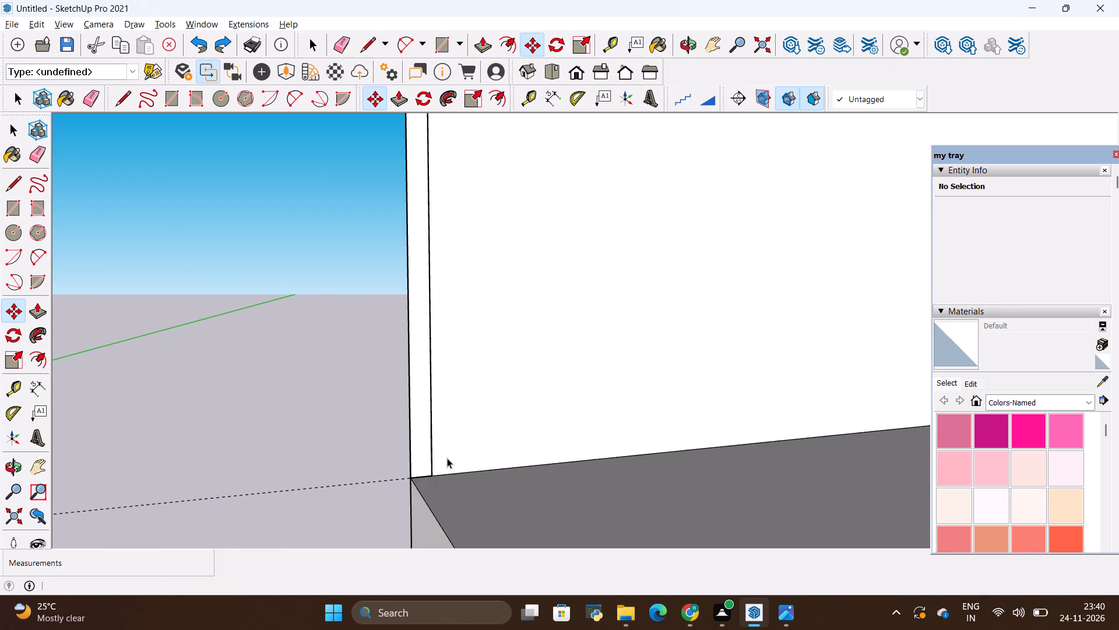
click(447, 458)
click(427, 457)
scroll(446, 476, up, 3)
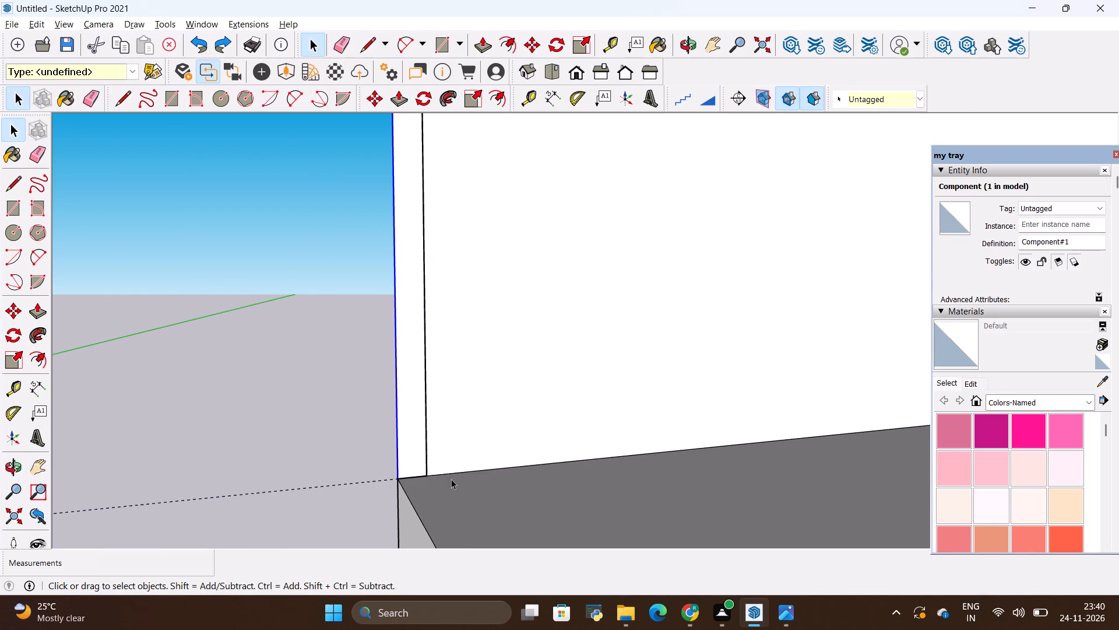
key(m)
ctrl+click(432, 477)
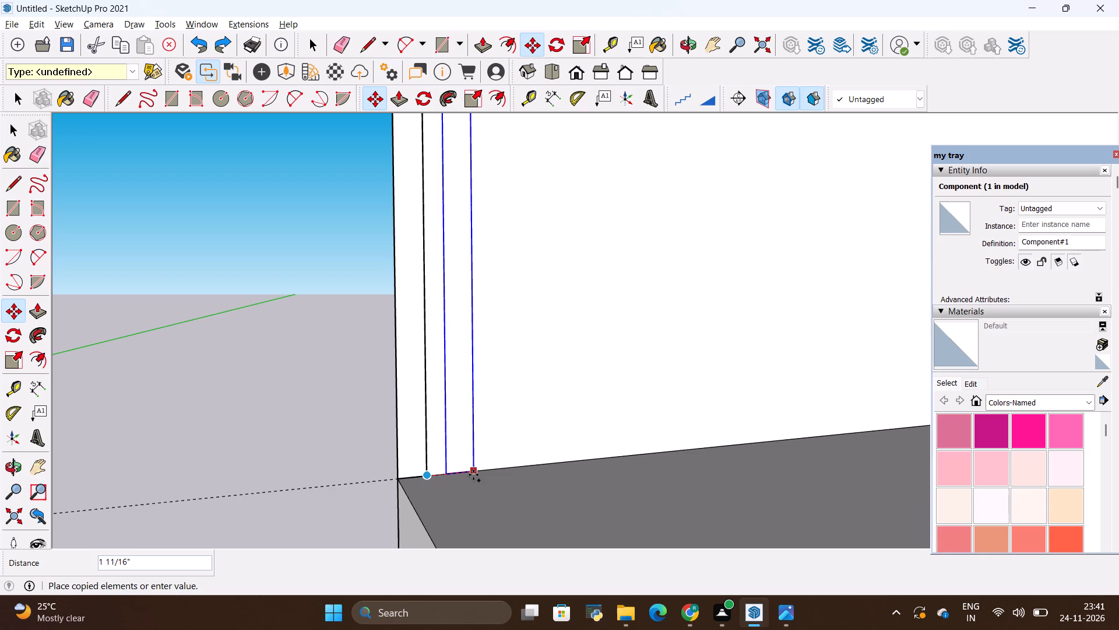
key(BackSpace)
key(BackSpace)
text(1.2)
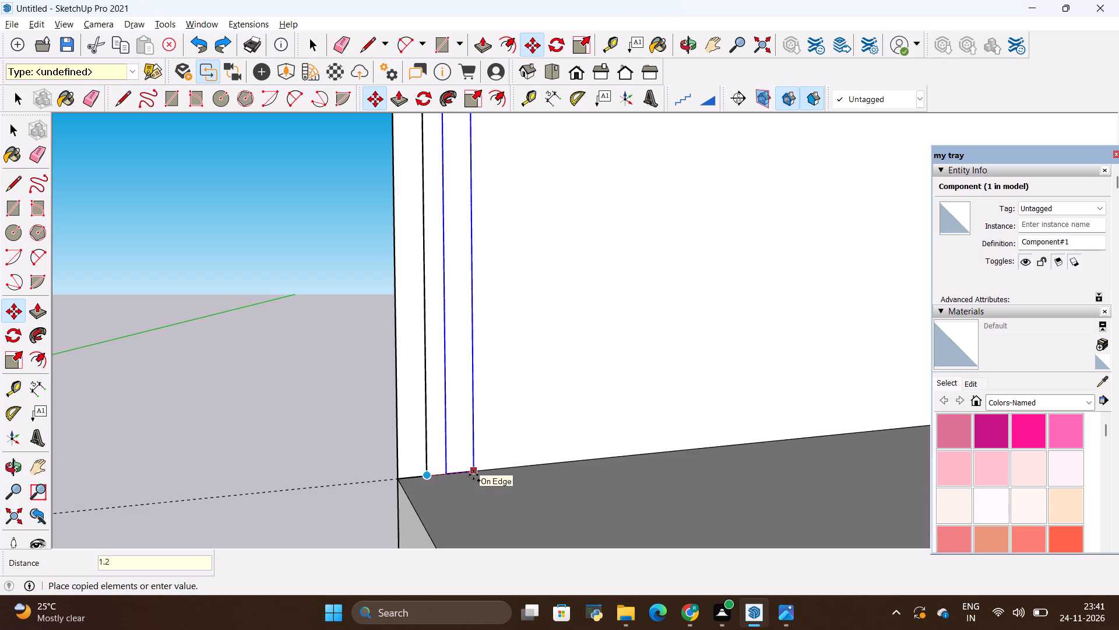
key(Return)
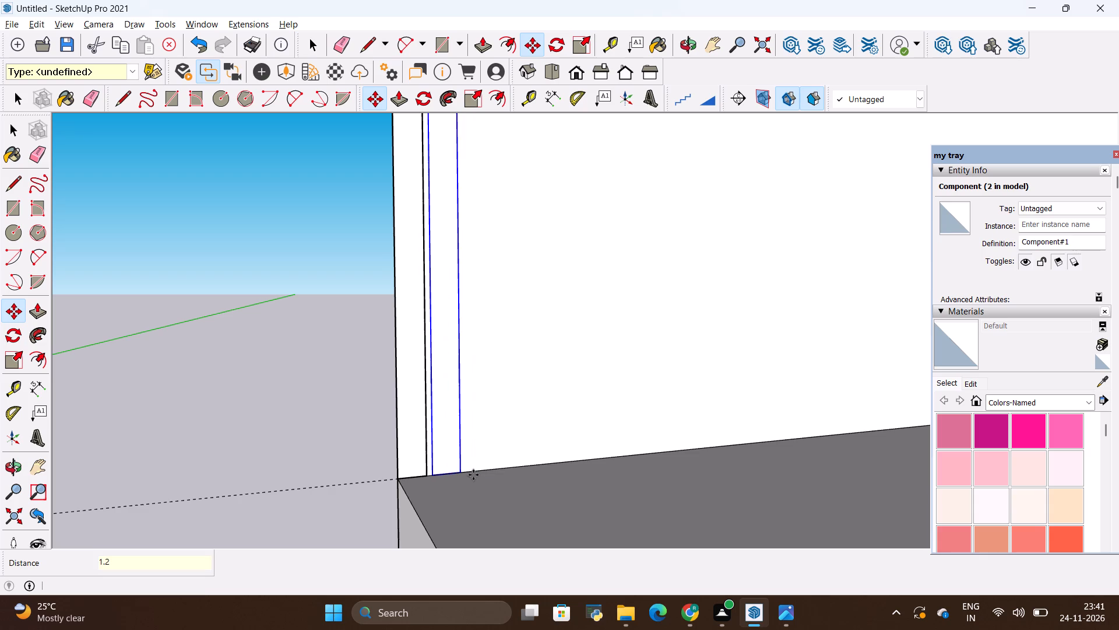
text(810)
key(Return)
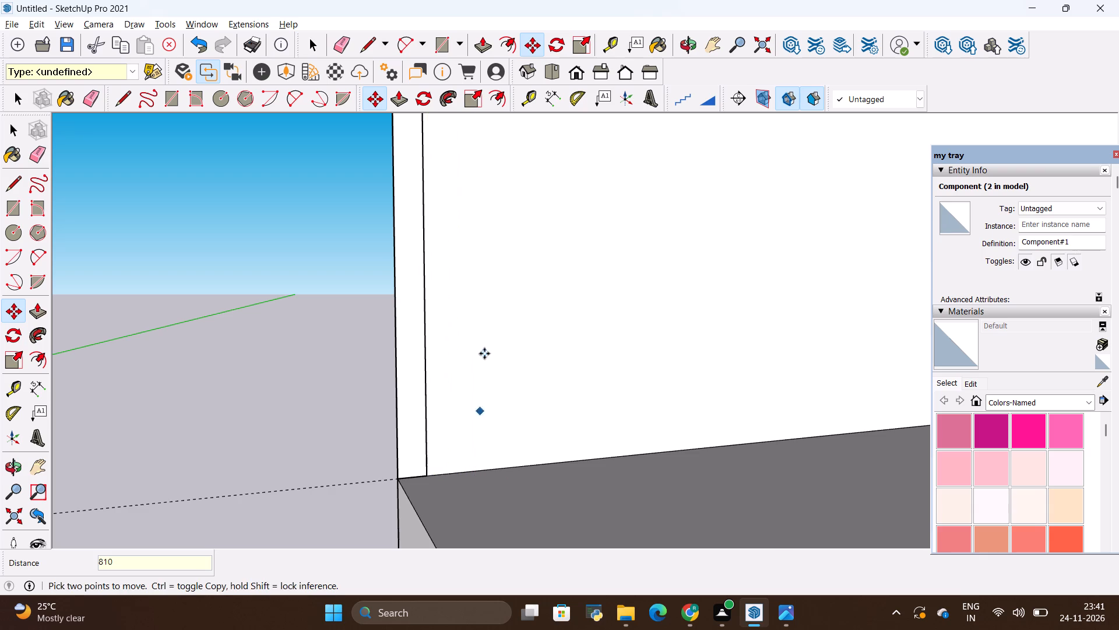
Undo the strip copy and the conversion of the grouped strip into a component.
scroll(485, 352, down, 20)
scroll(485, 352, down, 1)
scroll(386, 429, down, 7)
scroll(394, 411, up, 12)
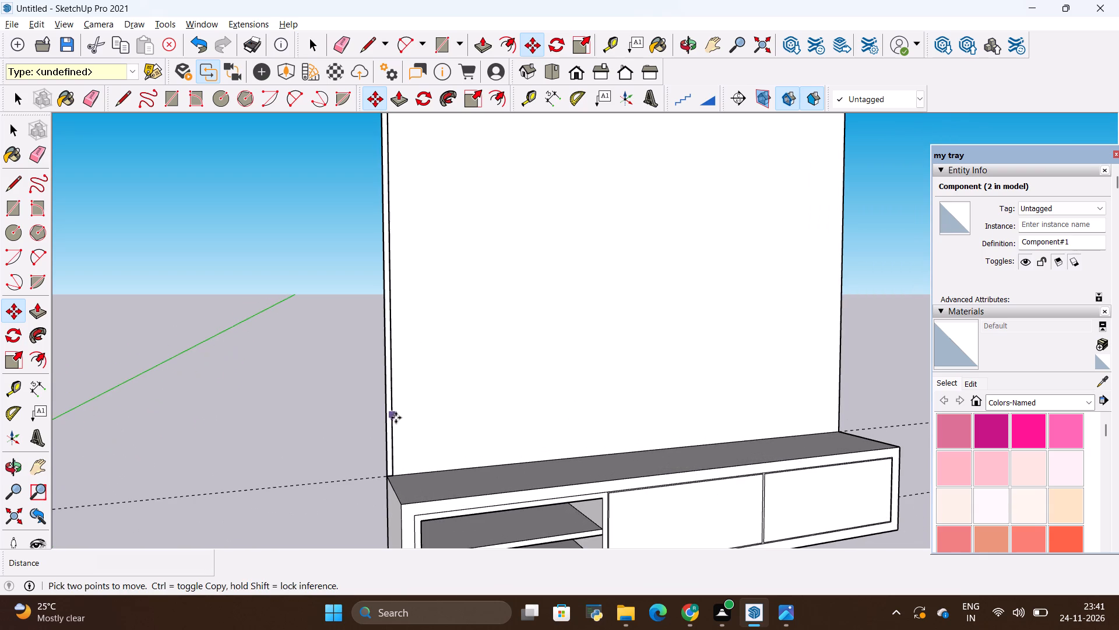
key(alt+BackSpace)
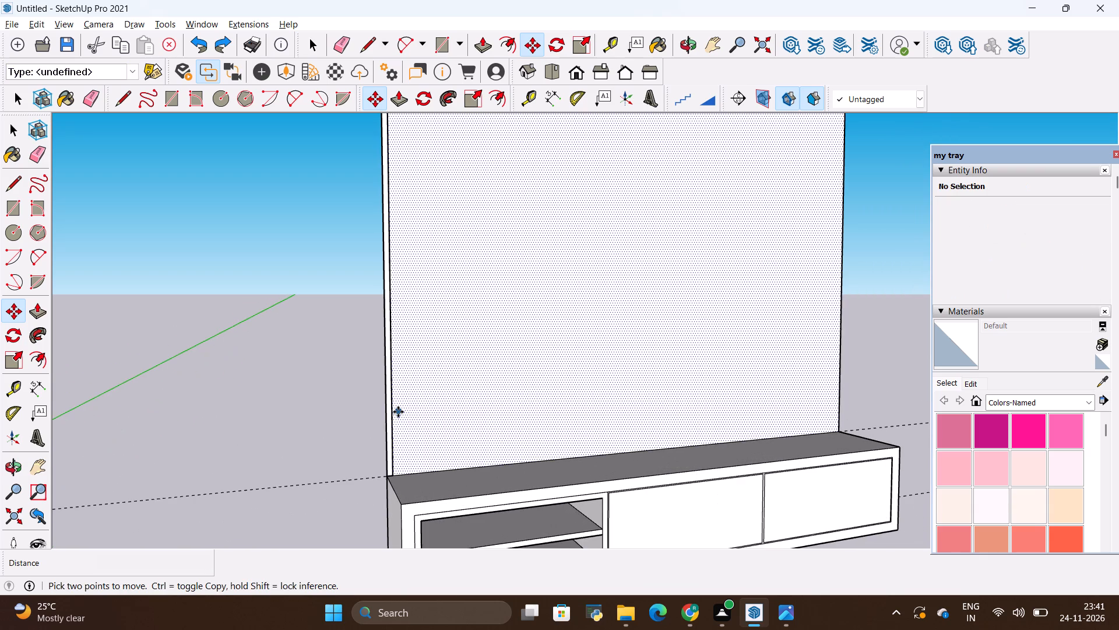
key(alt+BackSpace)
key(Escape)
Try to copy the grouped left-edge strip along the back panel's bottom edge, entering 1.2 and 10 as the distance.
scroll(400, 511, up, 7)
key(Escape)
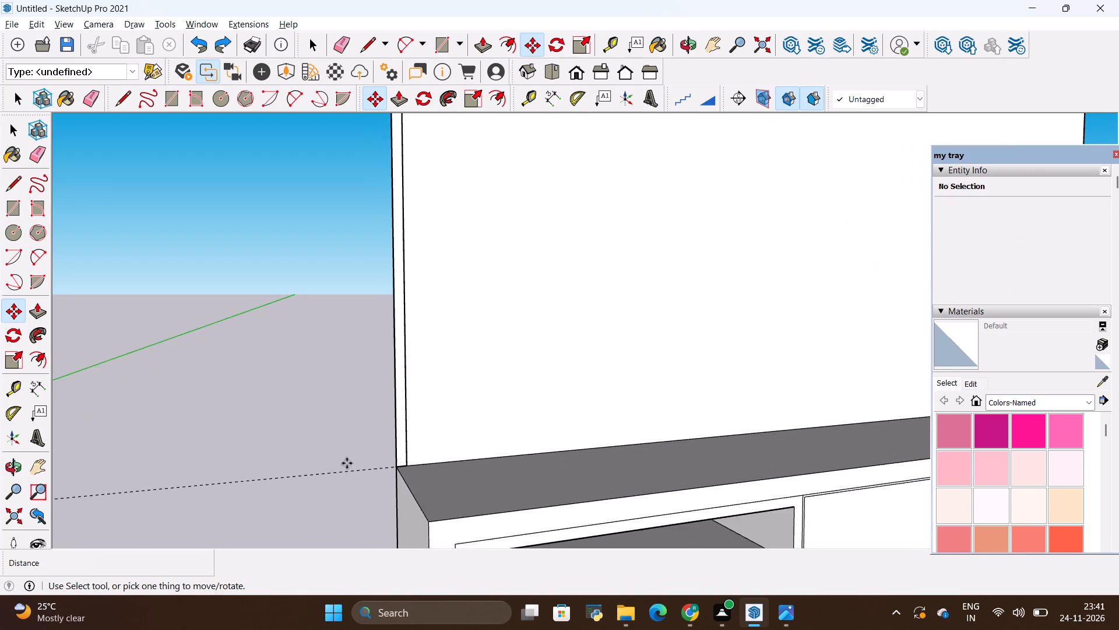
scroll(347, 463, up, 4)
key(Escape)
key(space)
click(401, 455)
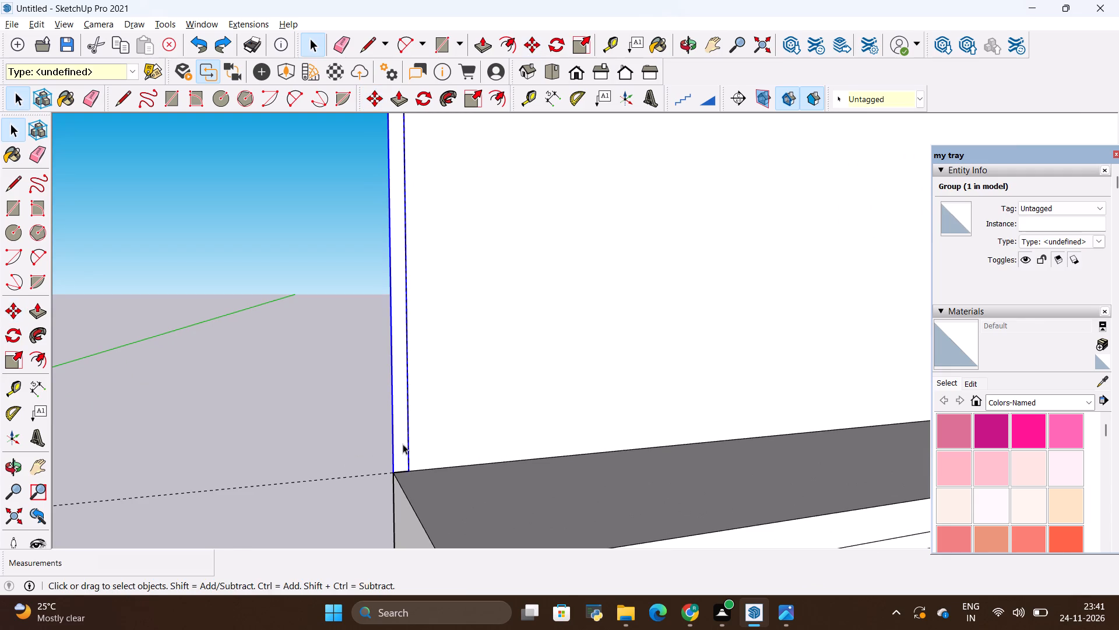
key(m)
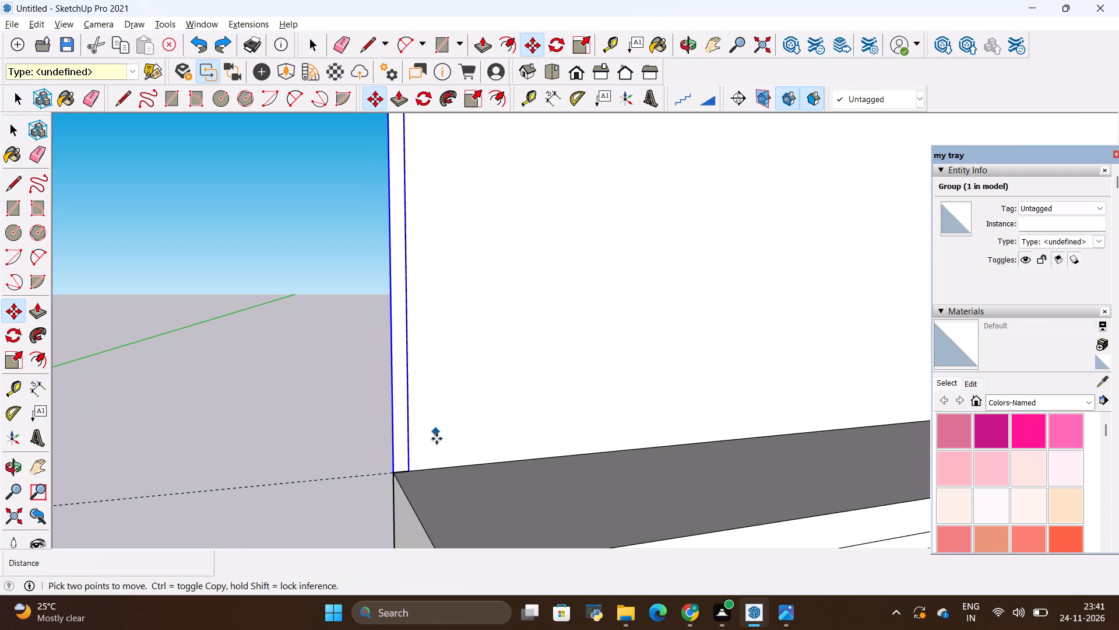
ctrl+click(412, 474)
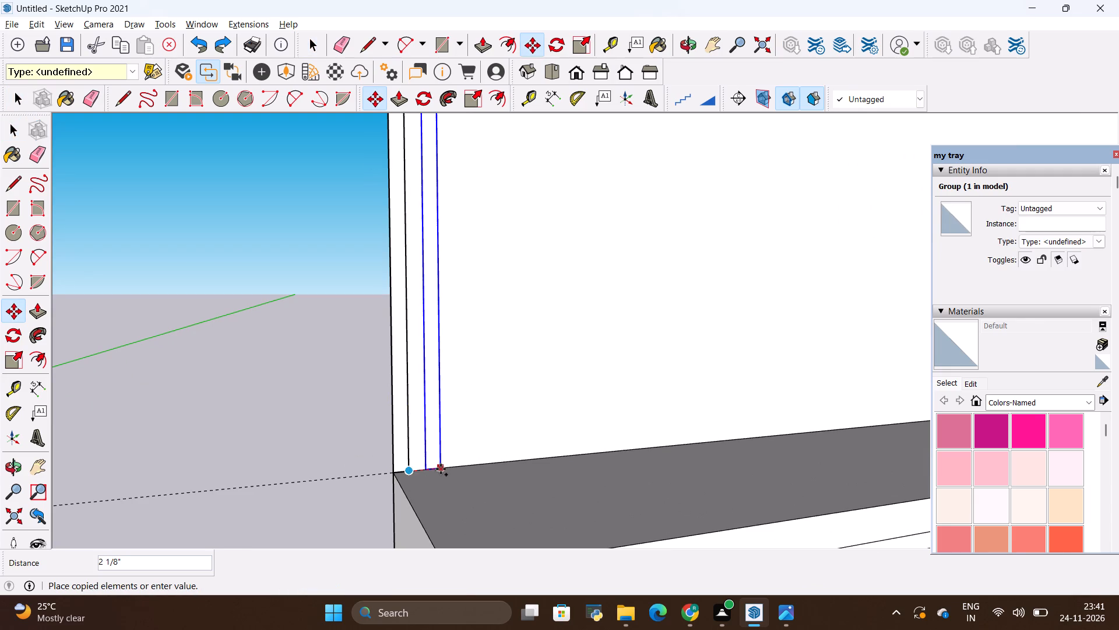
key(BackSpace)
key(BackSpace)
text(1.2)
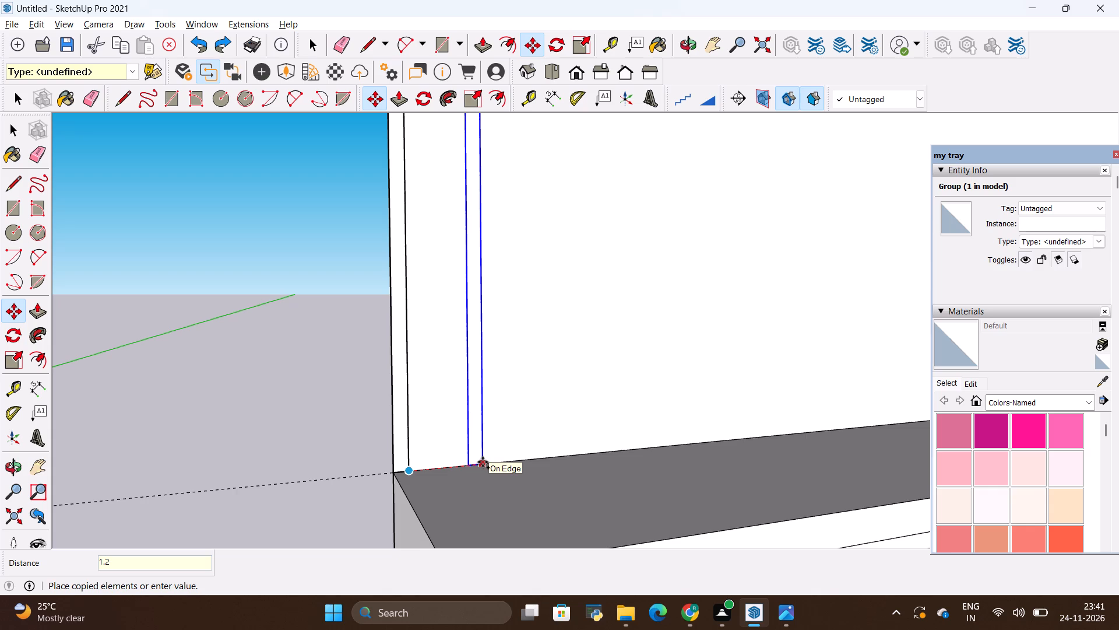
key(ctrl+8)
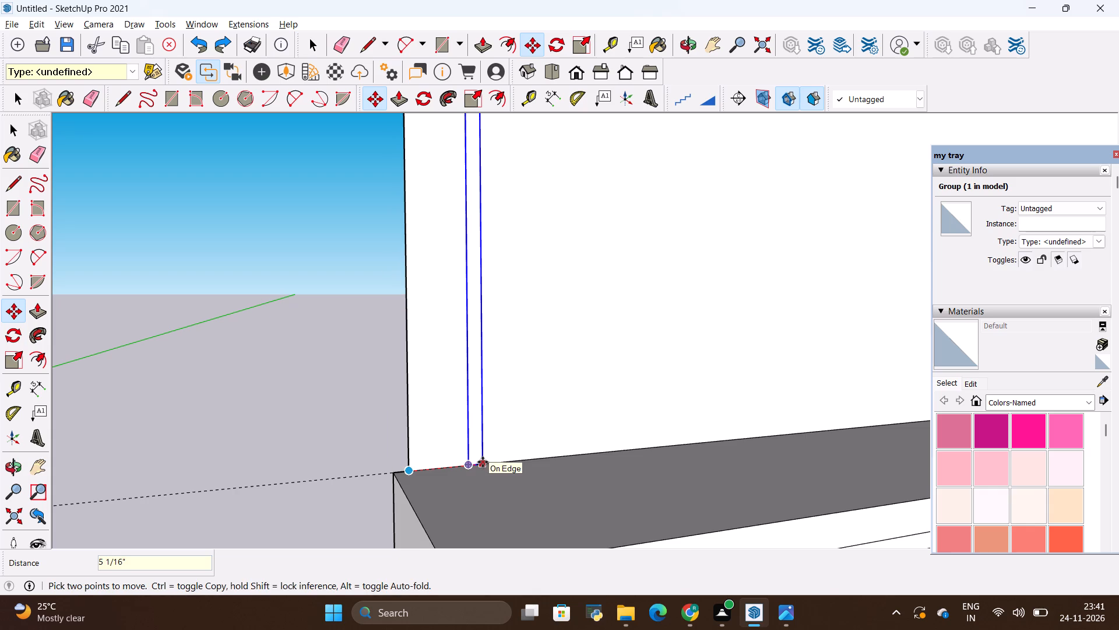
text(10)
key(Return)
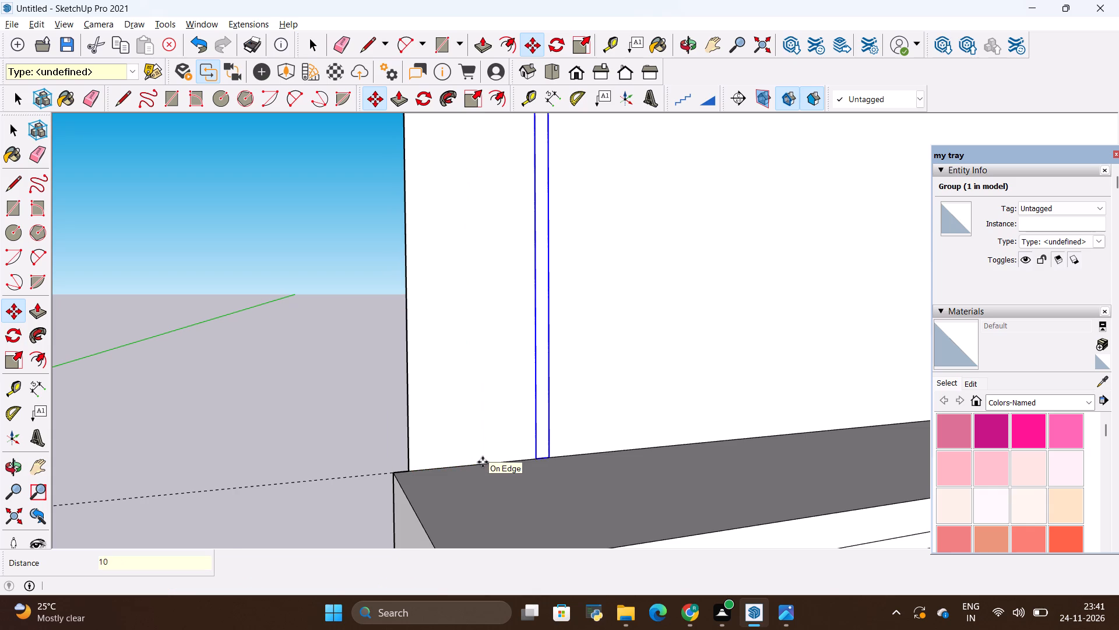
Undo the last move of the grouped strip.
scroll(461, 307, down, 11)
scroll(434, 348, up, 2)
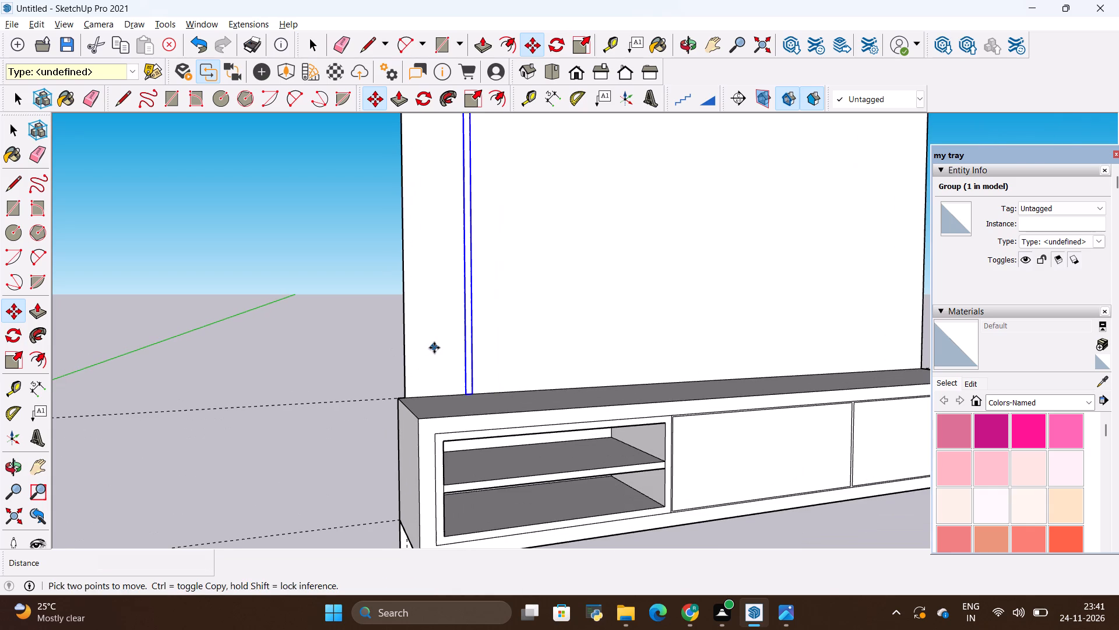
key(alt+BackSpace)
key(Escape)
Copy the grouped left-edge strip 1.2" along the back panel's bottom edge, and replace the copy's distance with 10.
scroll(435, 359, up, 2)
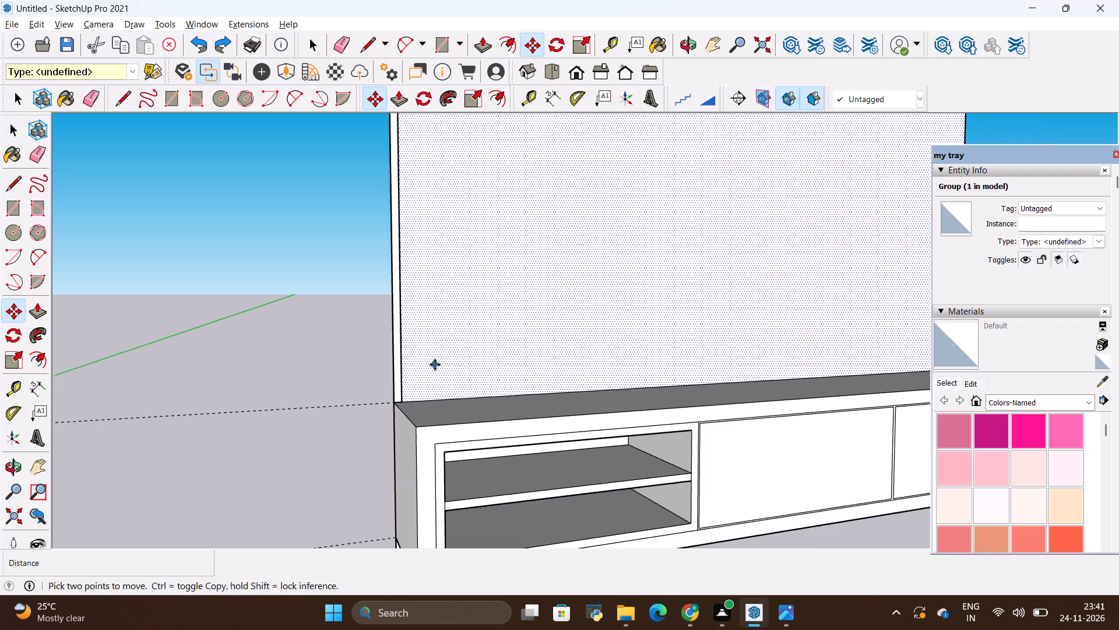
scroll(435, 365, up, 4)
key(Escape)
key(Escape)
key(space)
click(394, 409)
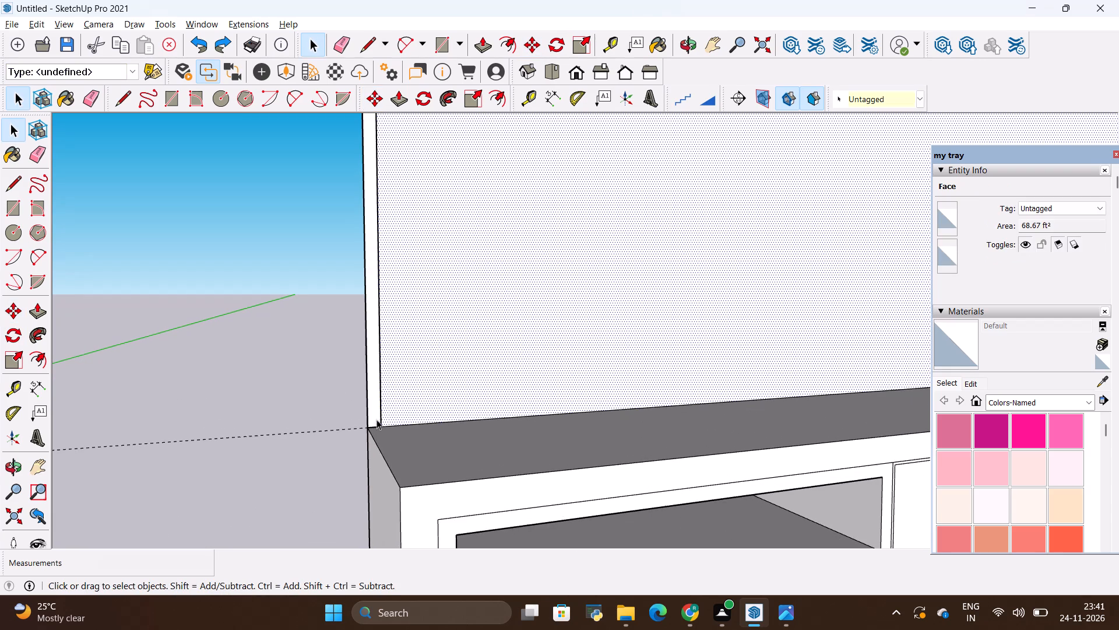
click(376, 418)
key(m)
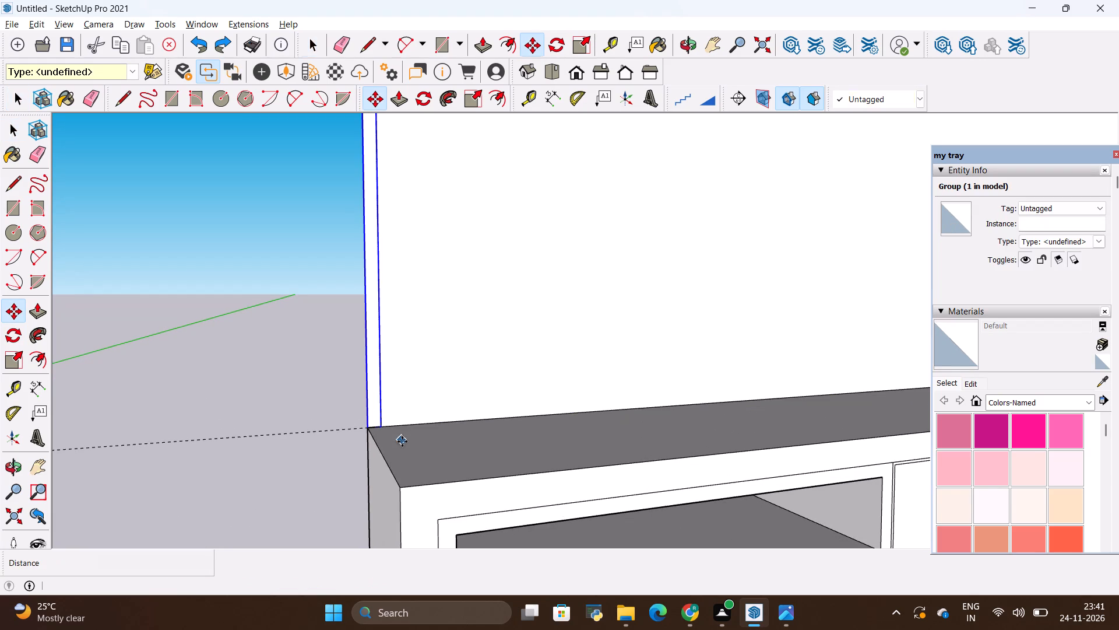
ctrl+click(385, 427)
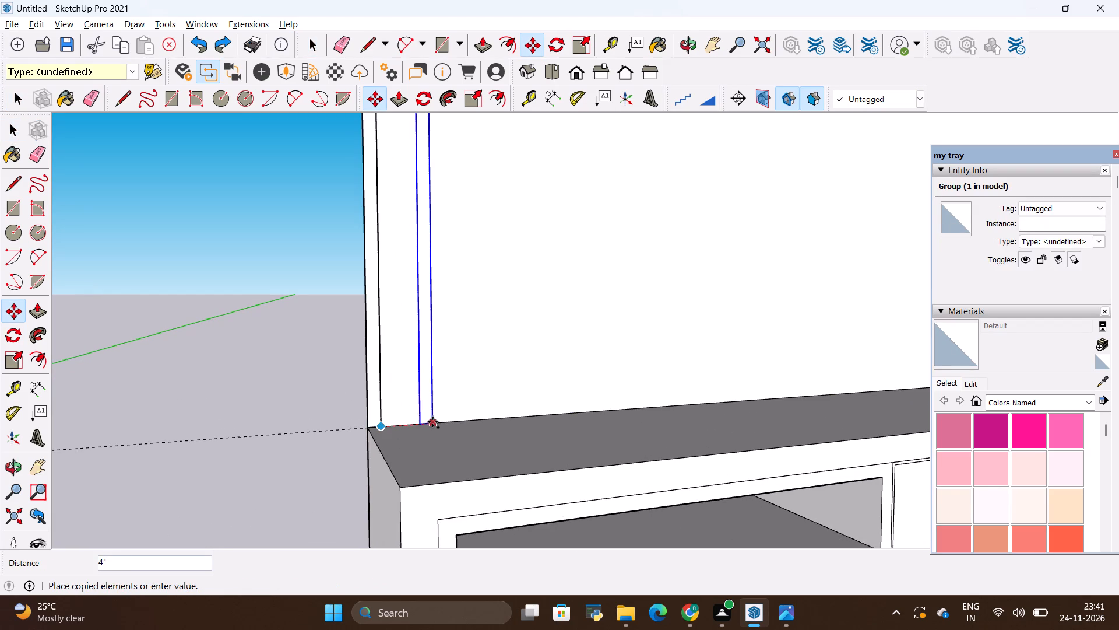
key(BackSpace)
key(BackSpace)
text(1.2)
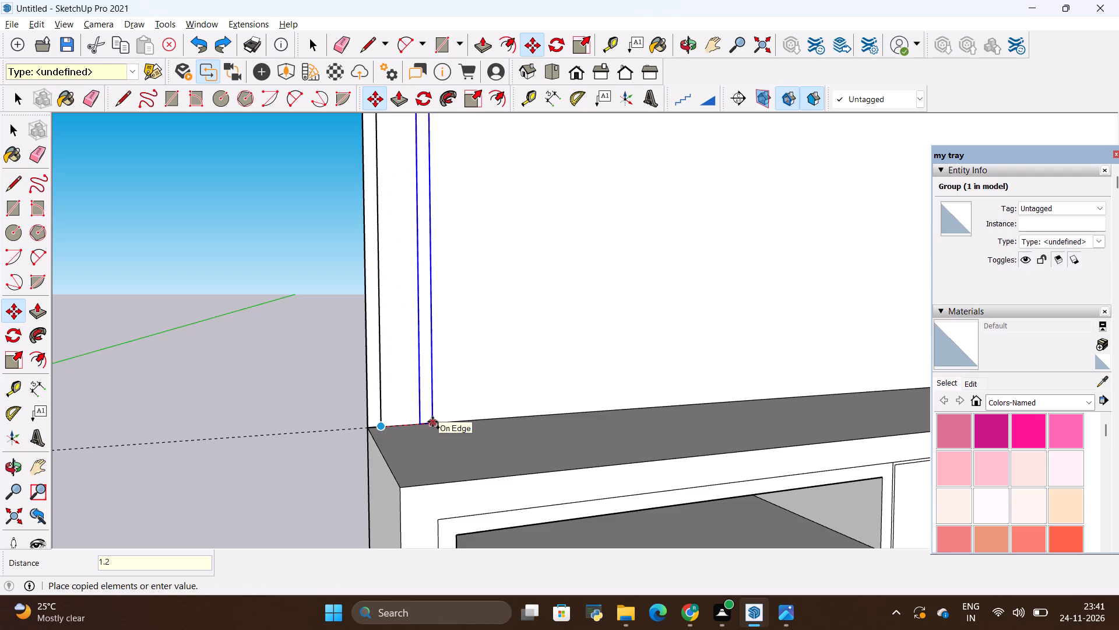
key(Return)
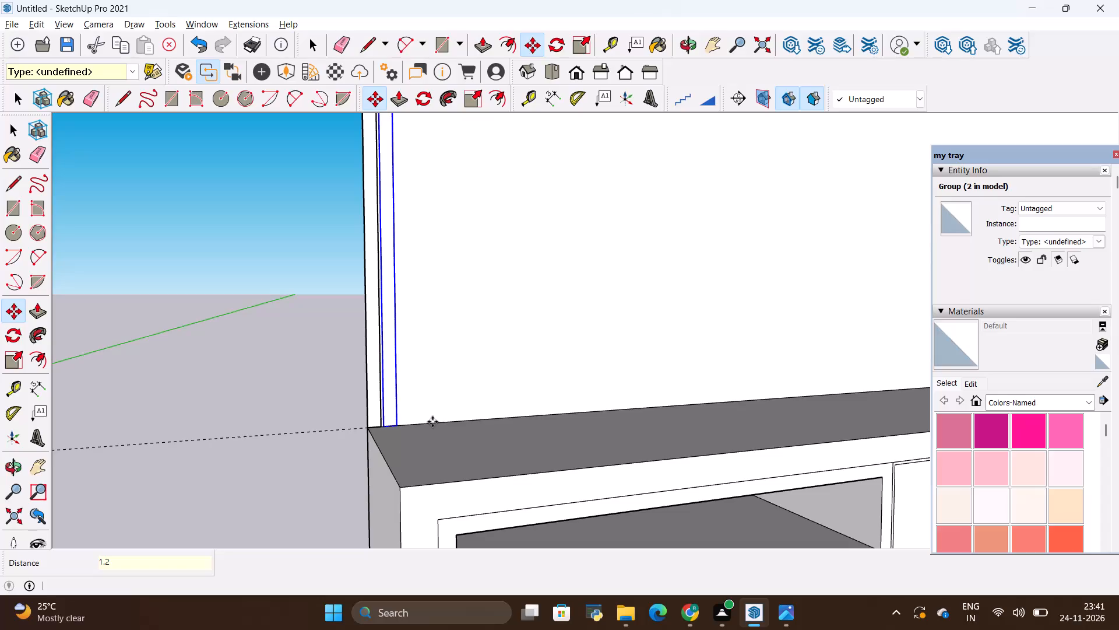
key(ctrl+8)
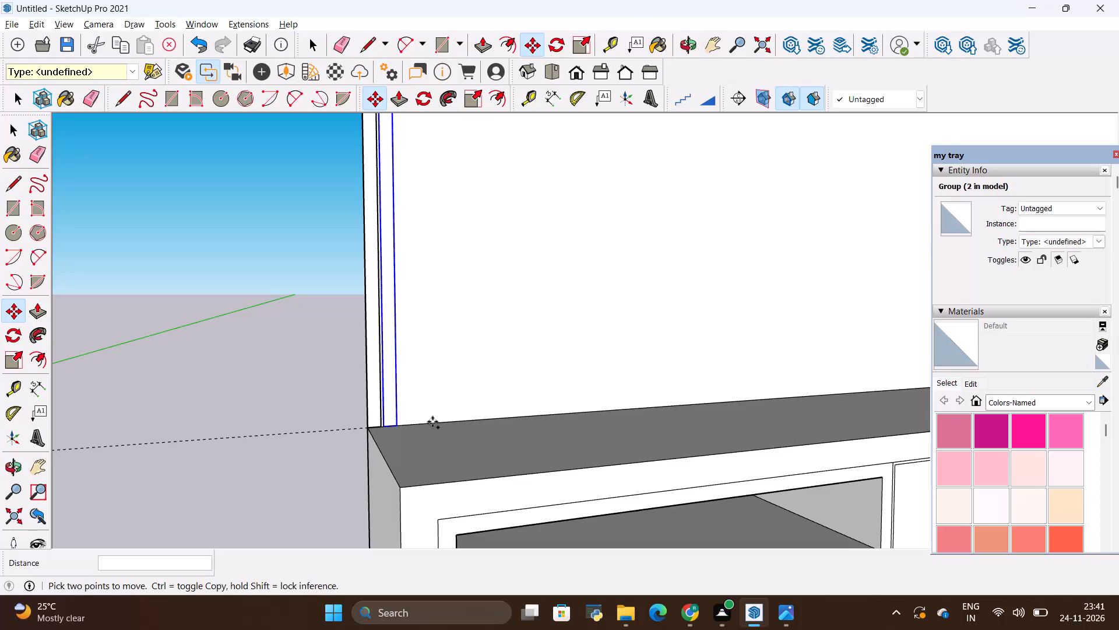
text(10)
key(Return)
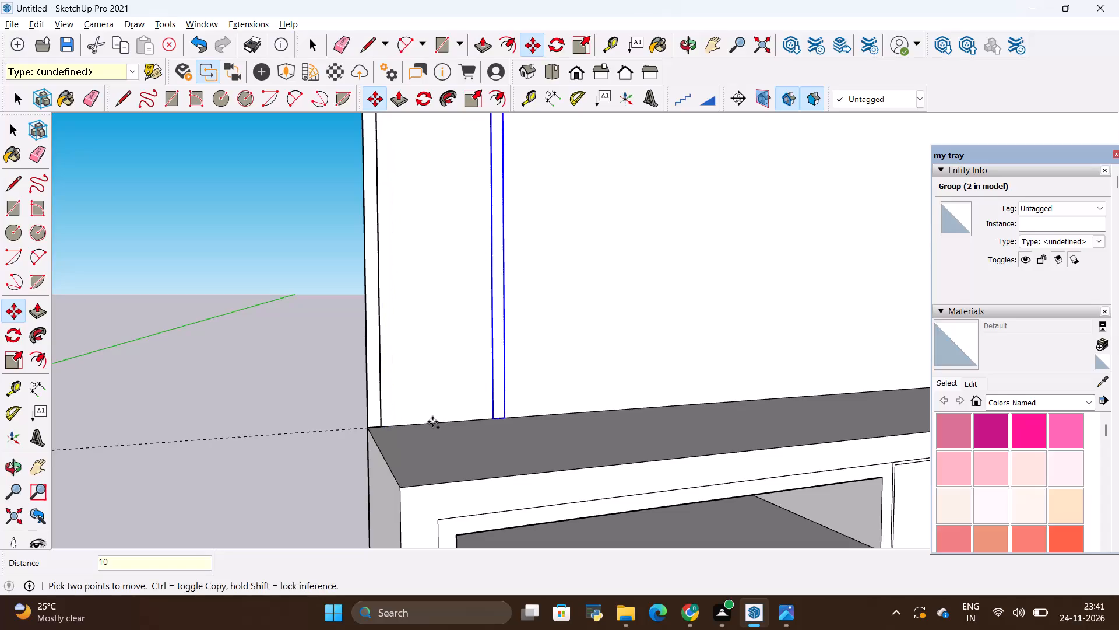
Undo the last copy of the grouped left-edge strip.
key(alt+BackSpace)
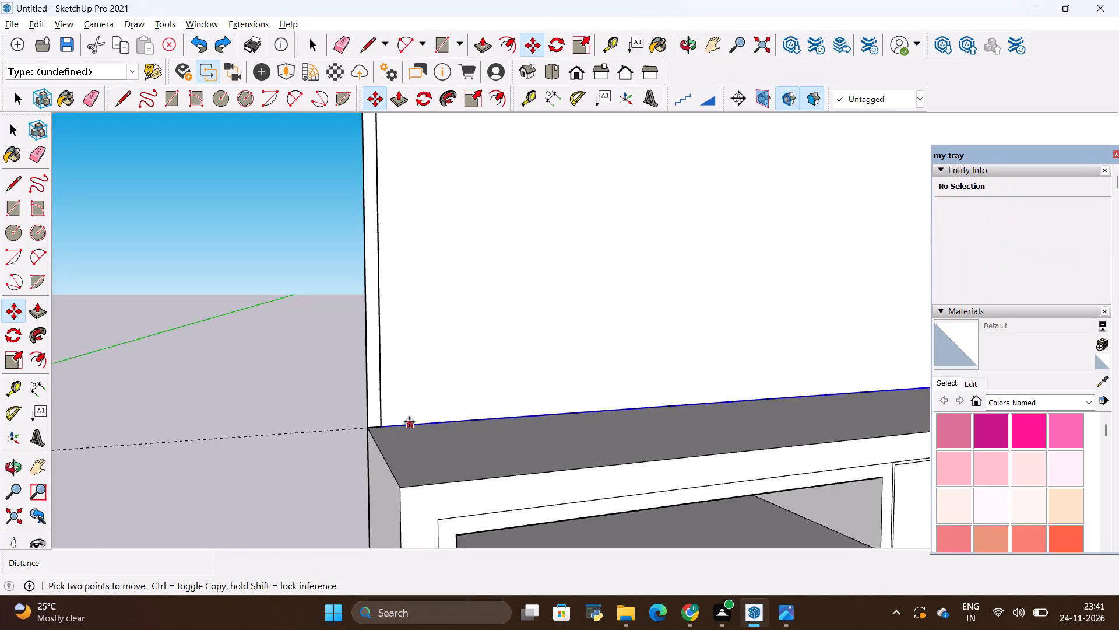
key(Escape)
key(space)
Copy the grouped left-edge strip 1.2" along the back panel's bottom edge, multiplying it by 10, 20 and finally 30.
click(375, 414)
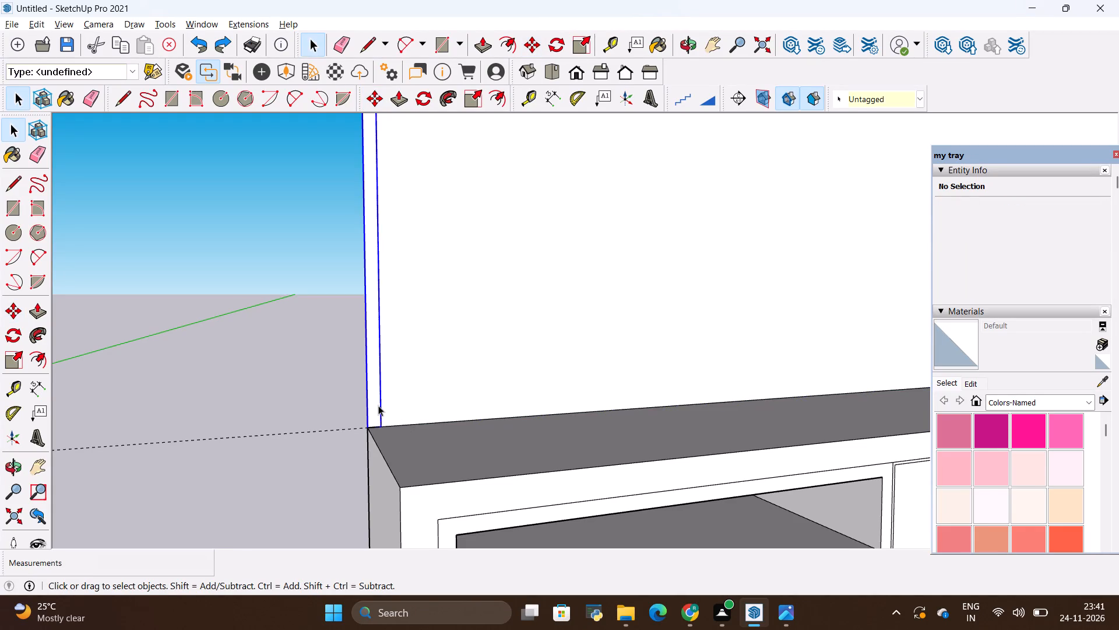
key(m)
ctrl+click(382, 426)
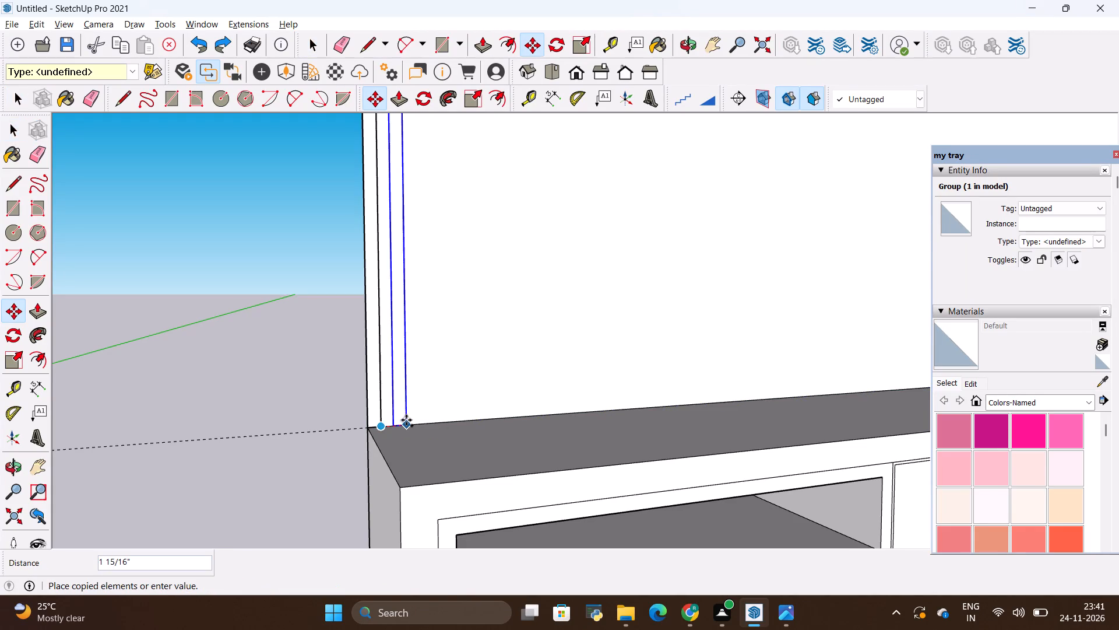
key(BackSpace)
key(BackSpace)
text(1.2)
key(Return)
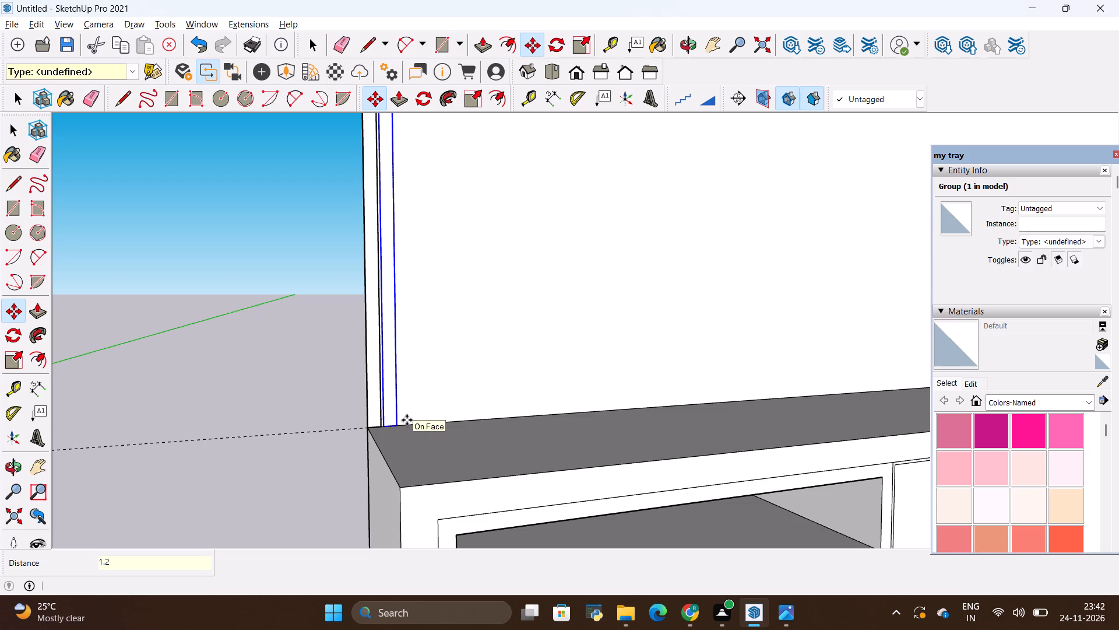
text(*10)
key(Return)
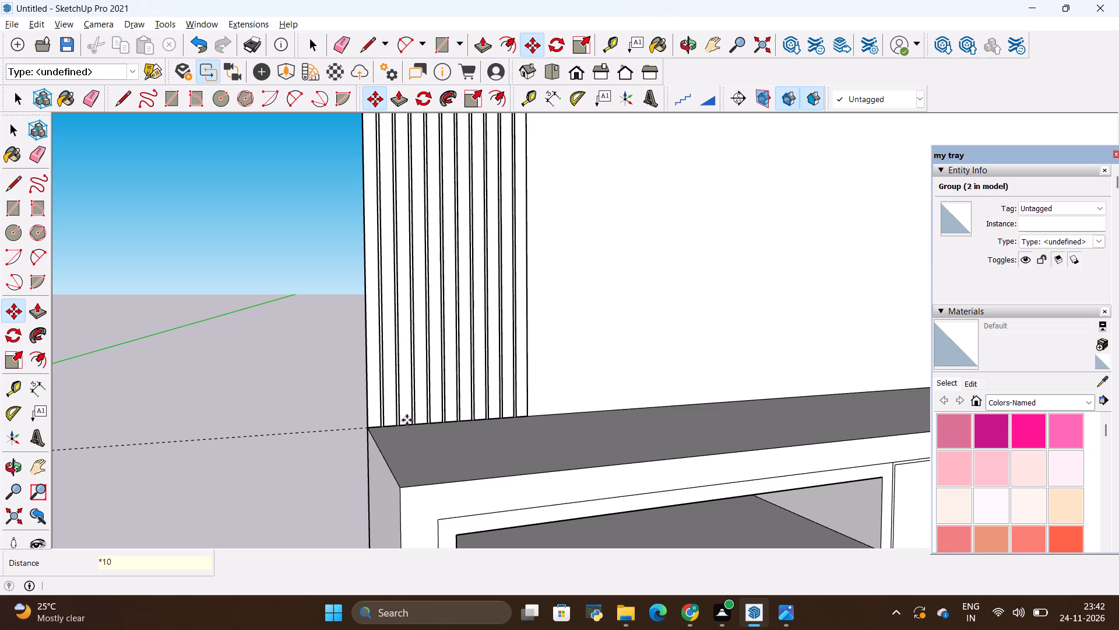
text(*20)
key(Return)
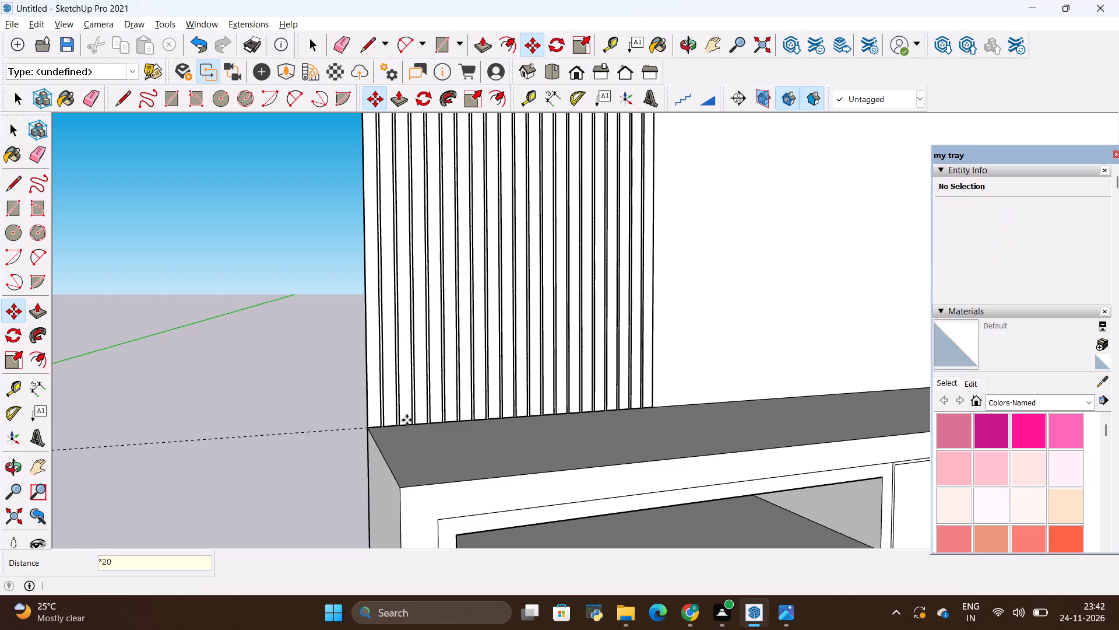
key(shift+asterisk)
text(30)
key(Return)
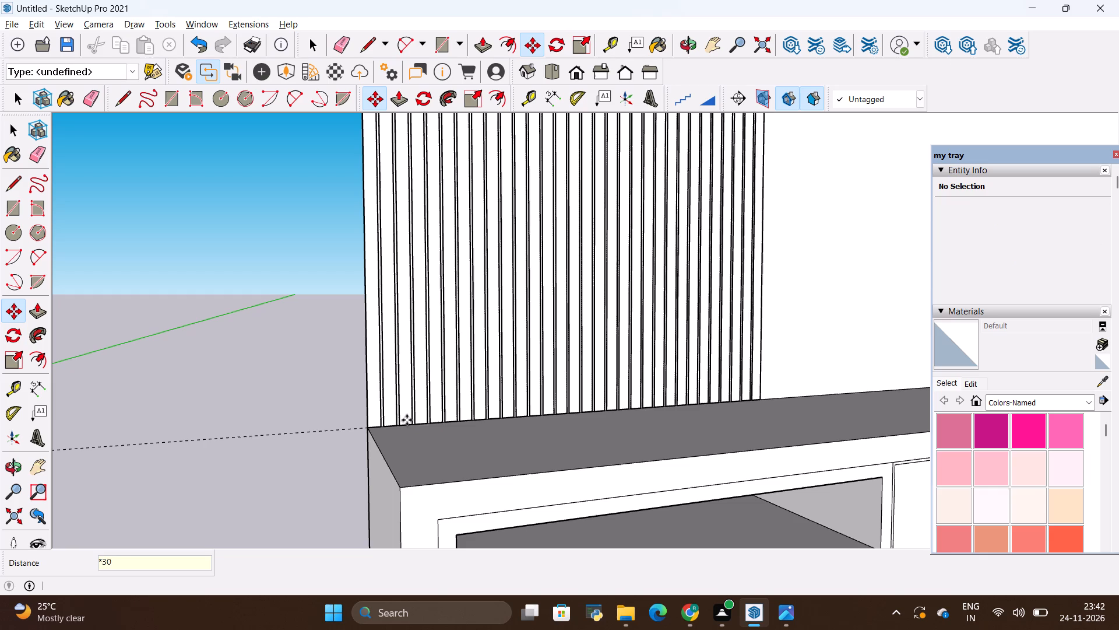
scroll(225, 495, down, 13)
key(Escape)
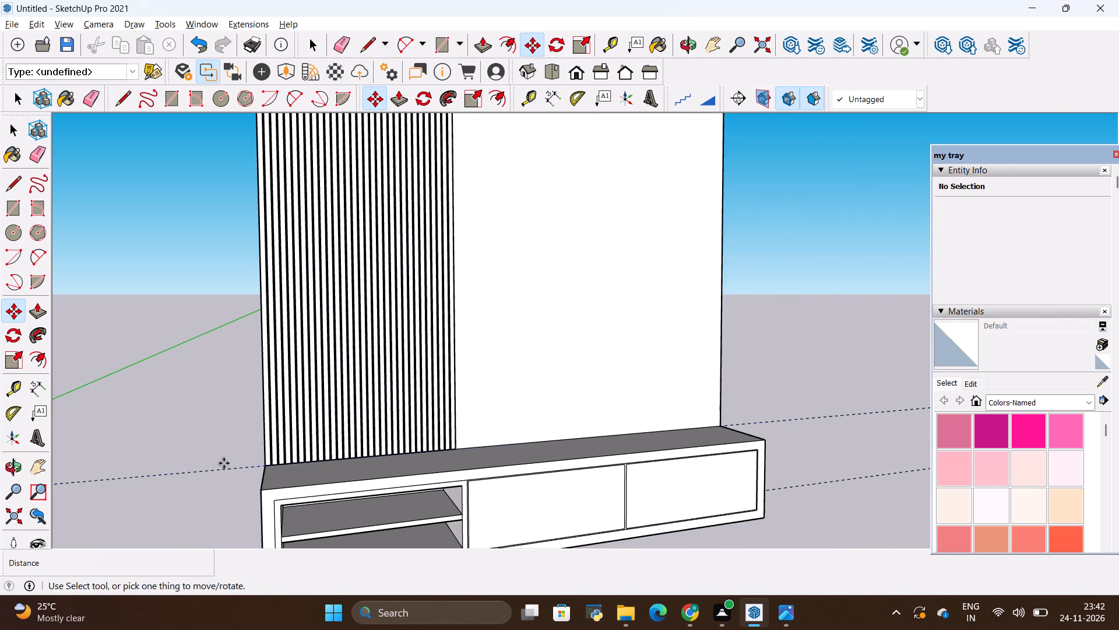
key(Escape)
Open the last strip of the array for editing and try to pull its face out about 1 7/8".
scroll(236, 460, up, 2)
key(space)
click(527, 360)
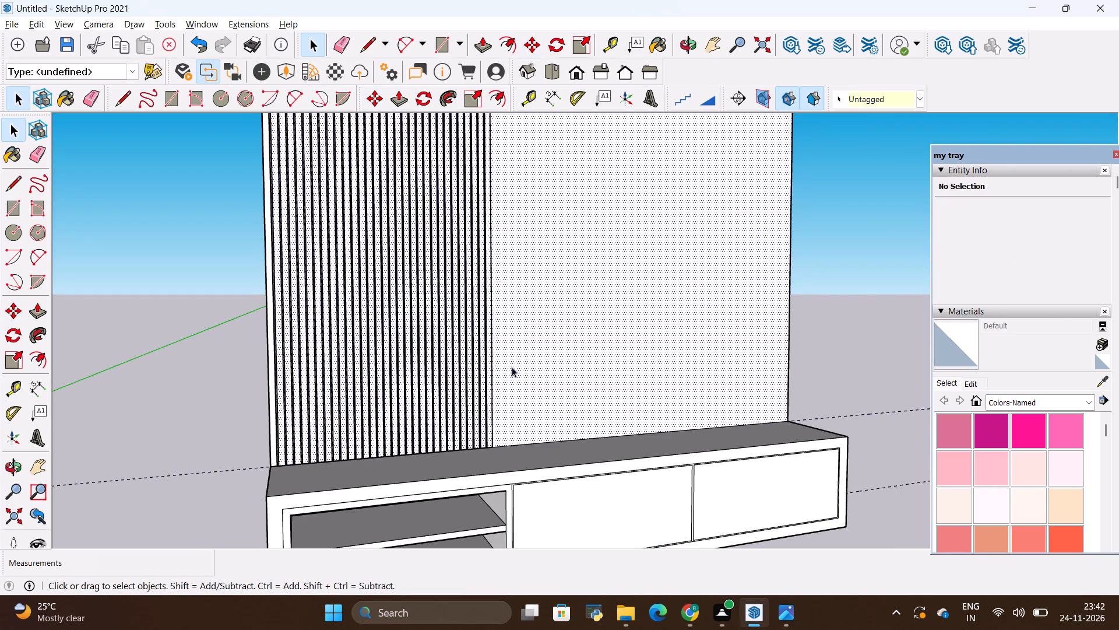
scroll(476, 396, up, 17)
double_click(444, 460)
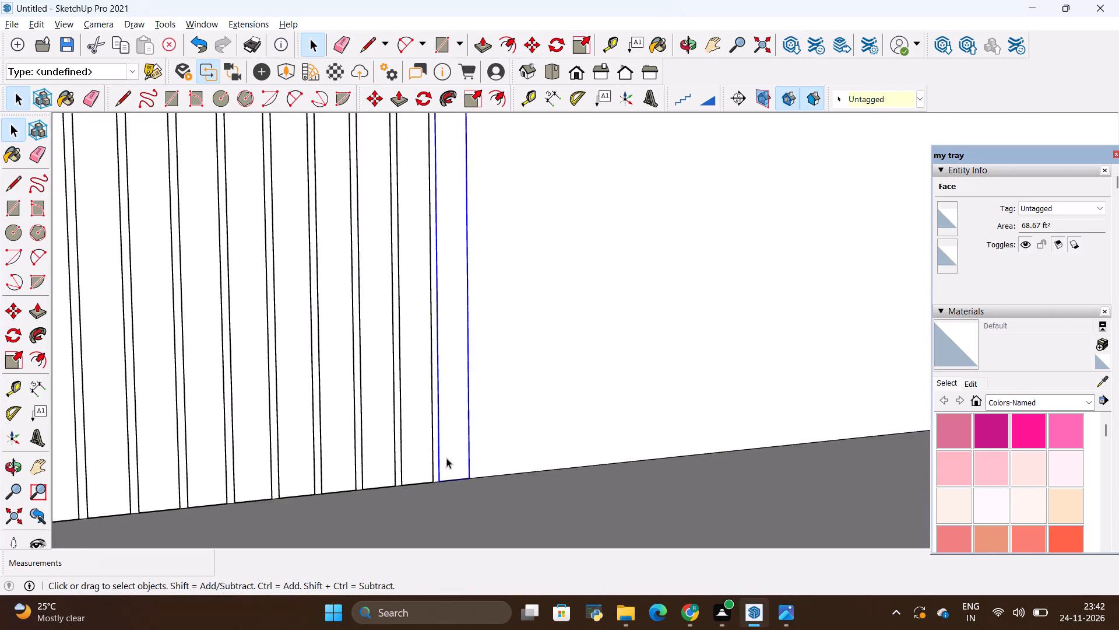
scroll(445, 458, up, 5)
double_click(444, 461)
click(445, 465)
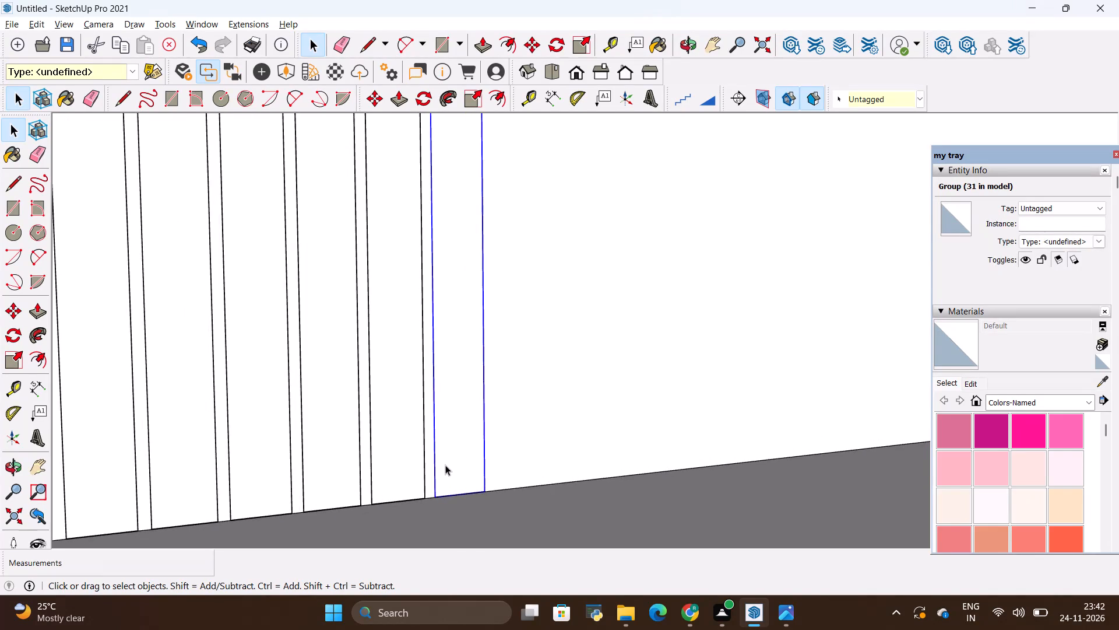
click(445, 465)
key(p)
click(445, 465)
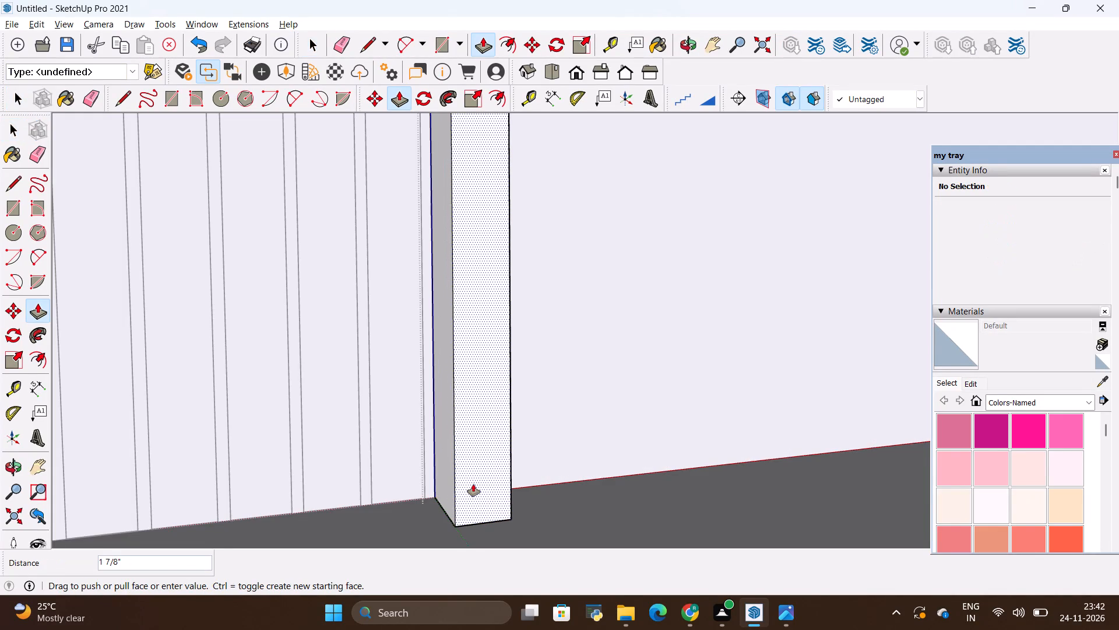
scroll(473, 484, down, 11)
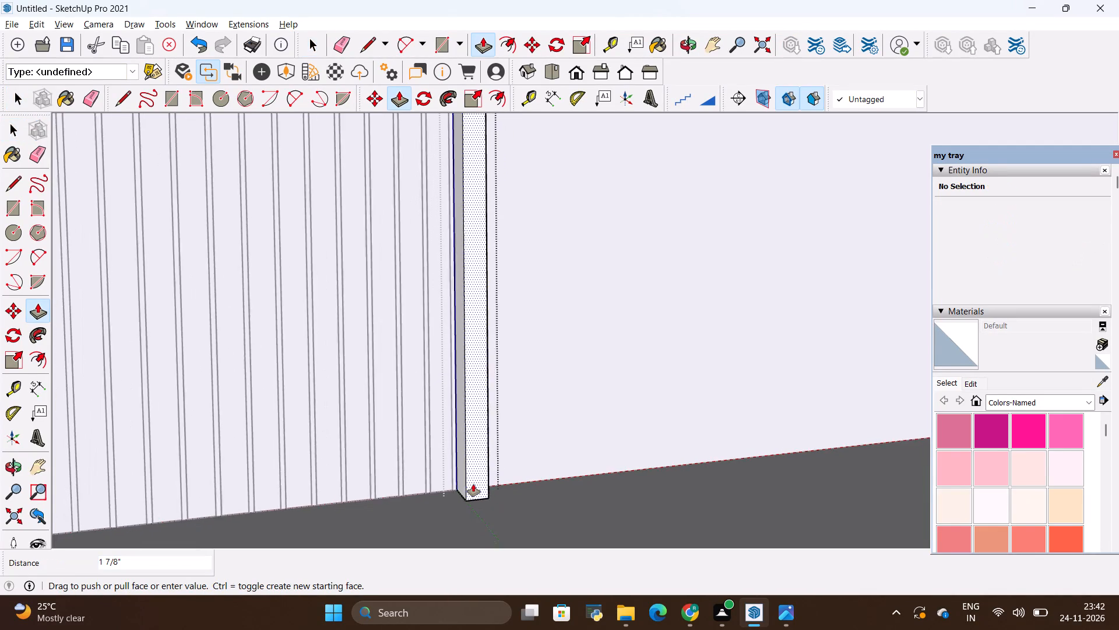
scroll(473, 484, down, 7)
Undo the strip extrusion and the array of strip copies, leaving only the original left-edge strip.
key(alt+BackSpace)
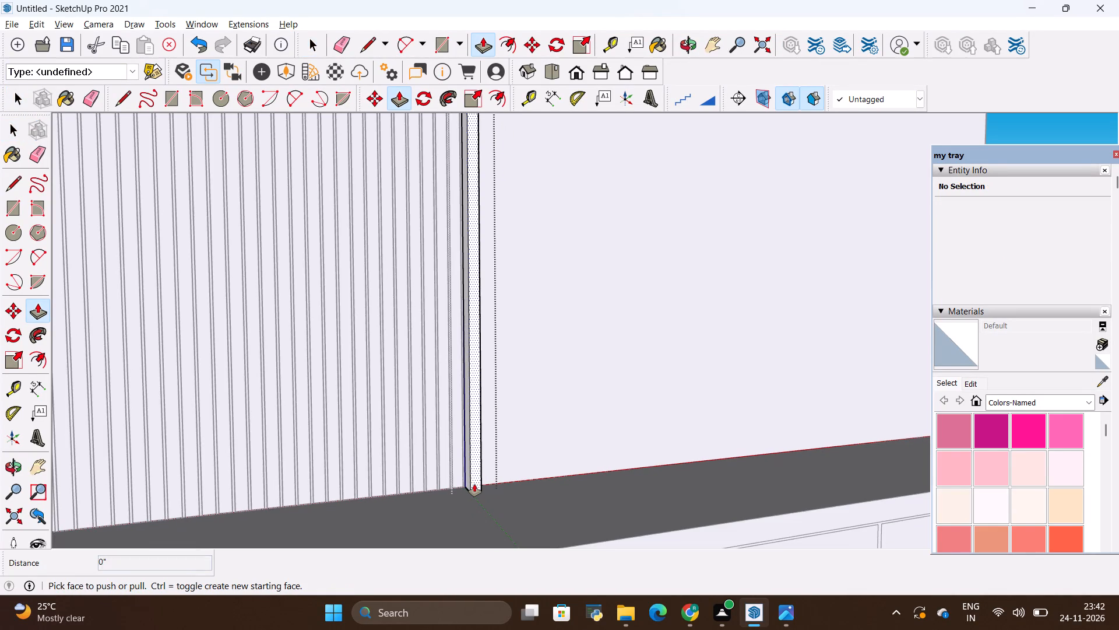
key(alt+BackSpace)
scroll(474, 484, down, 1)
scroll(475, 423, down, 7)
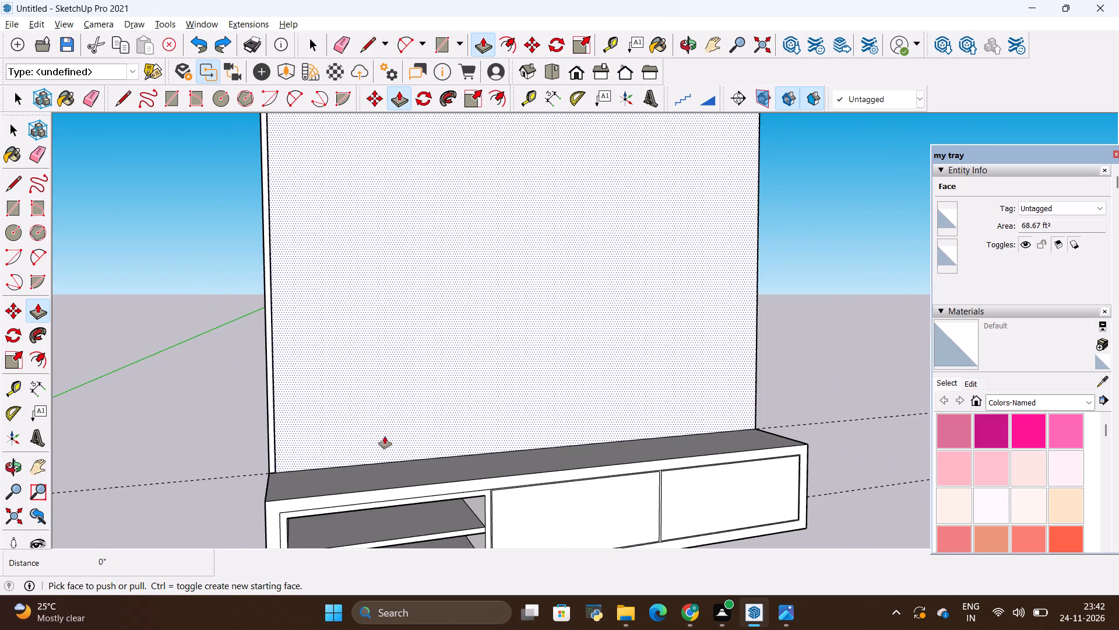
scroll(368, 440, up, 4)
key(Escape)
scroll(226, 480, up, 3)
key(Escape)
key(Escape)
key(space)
Convert the grouped left-edge strip into a component with the default settings.
scroll(209, 470, up, 5)
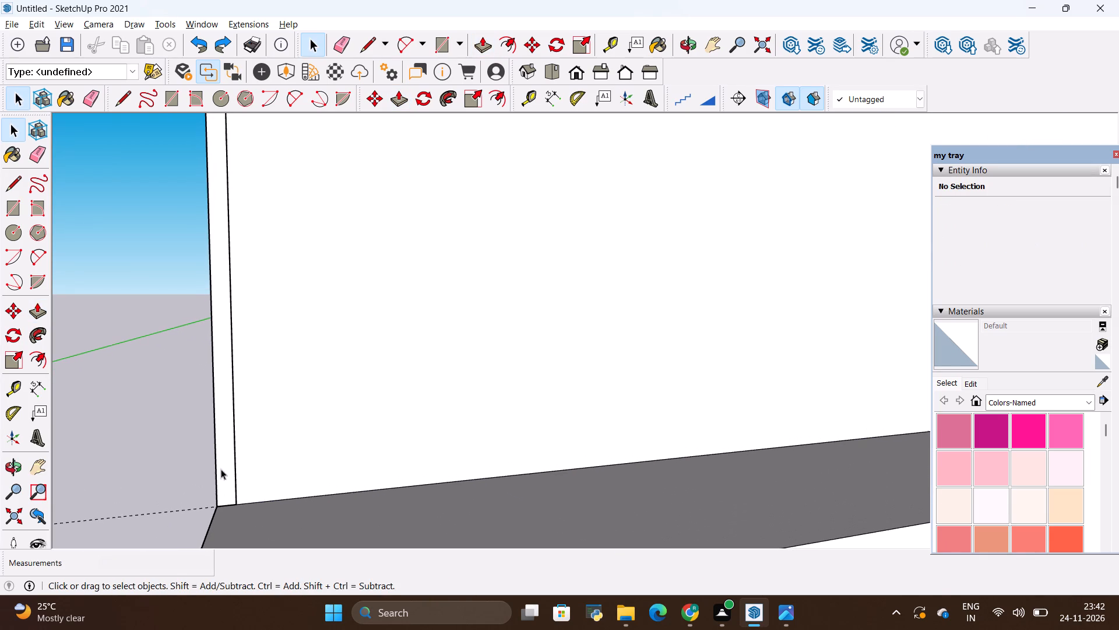
click(229, 459)
double_click(230, 459)
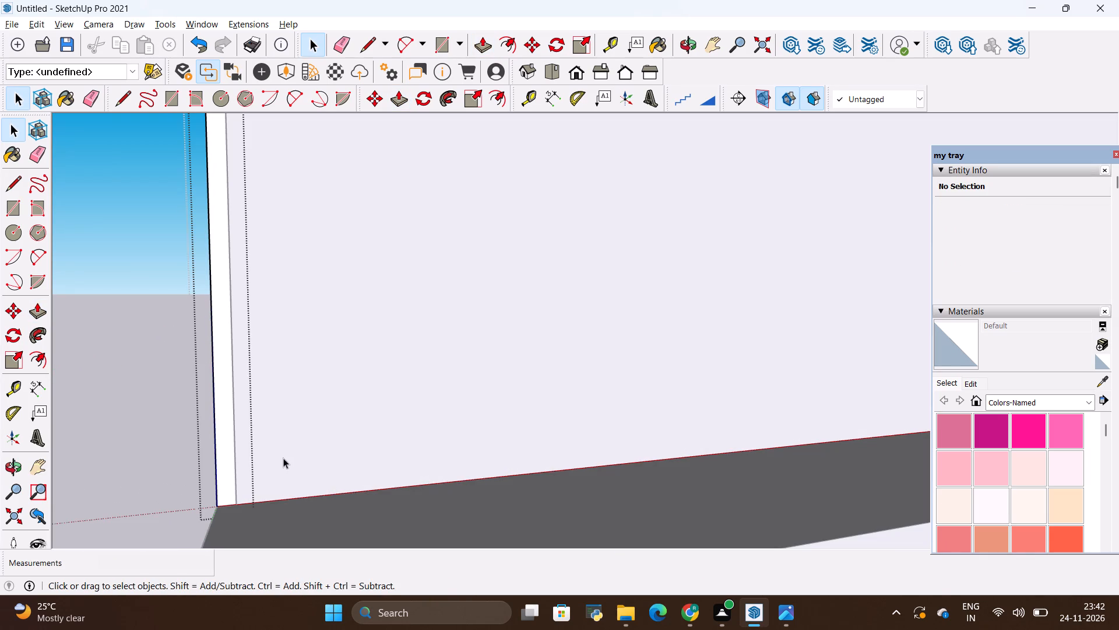
click(284, 457)
click(232, 463)
right_click(230, 464)
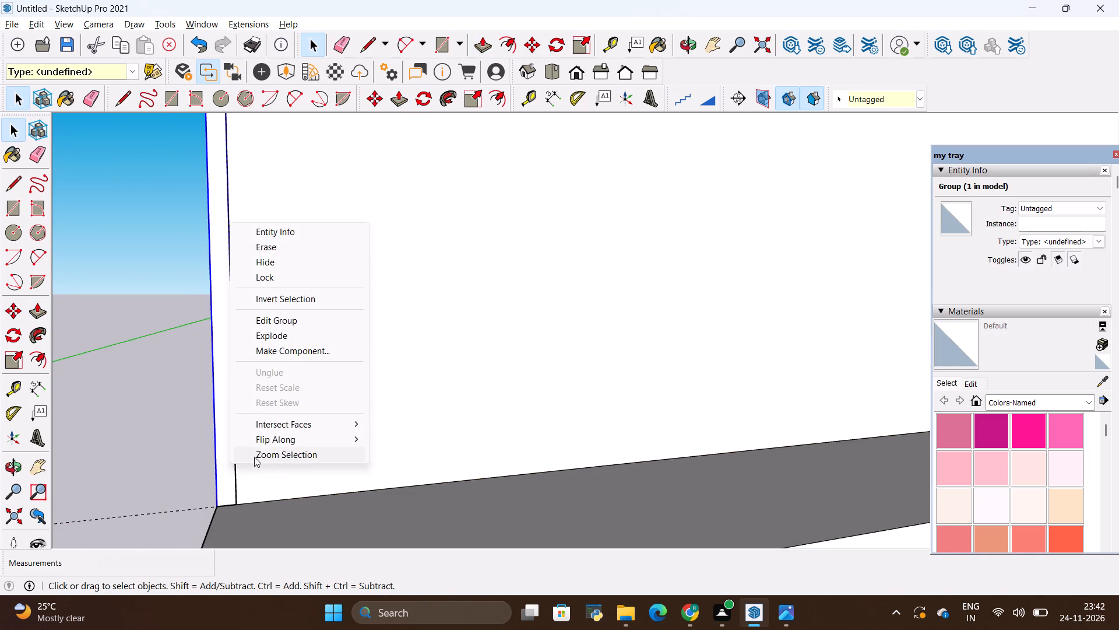
click(281, 352)
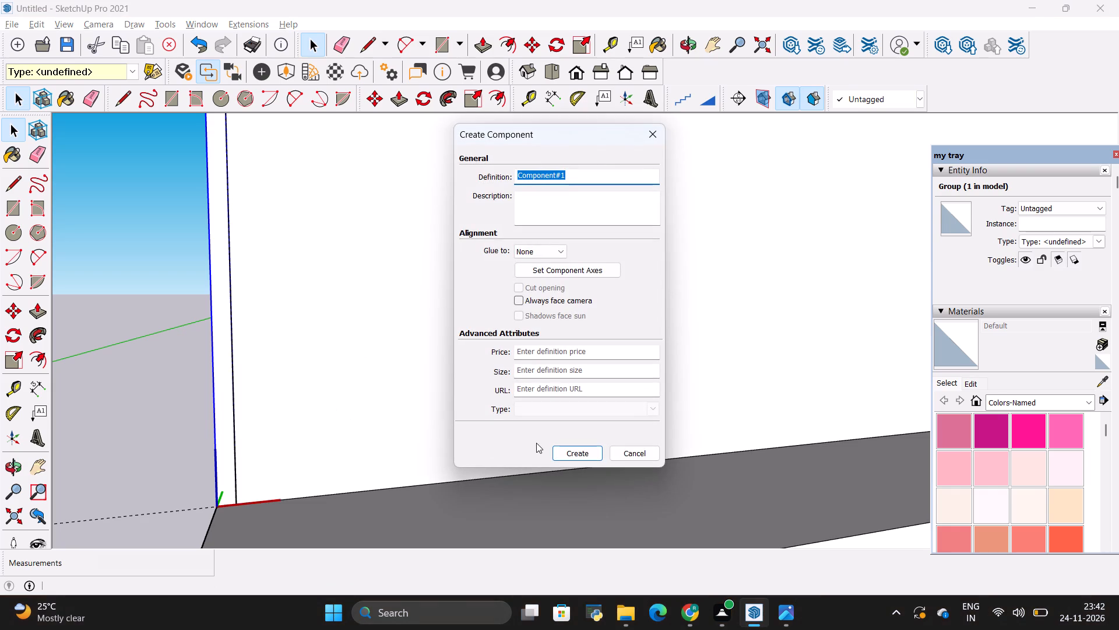
click(566, 456)
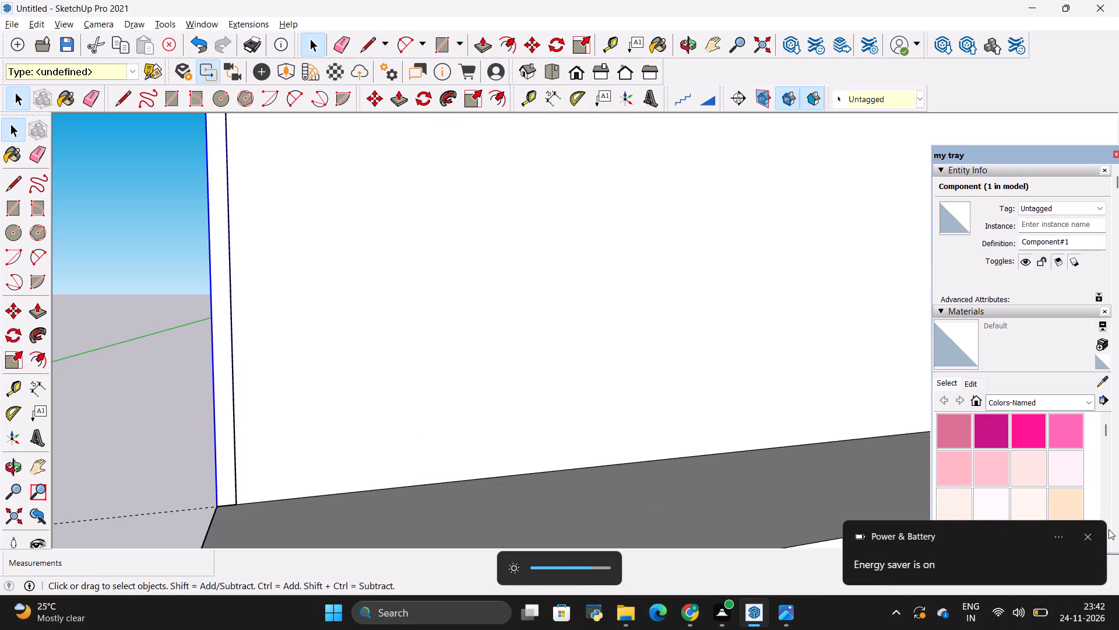
click(1089, 540)
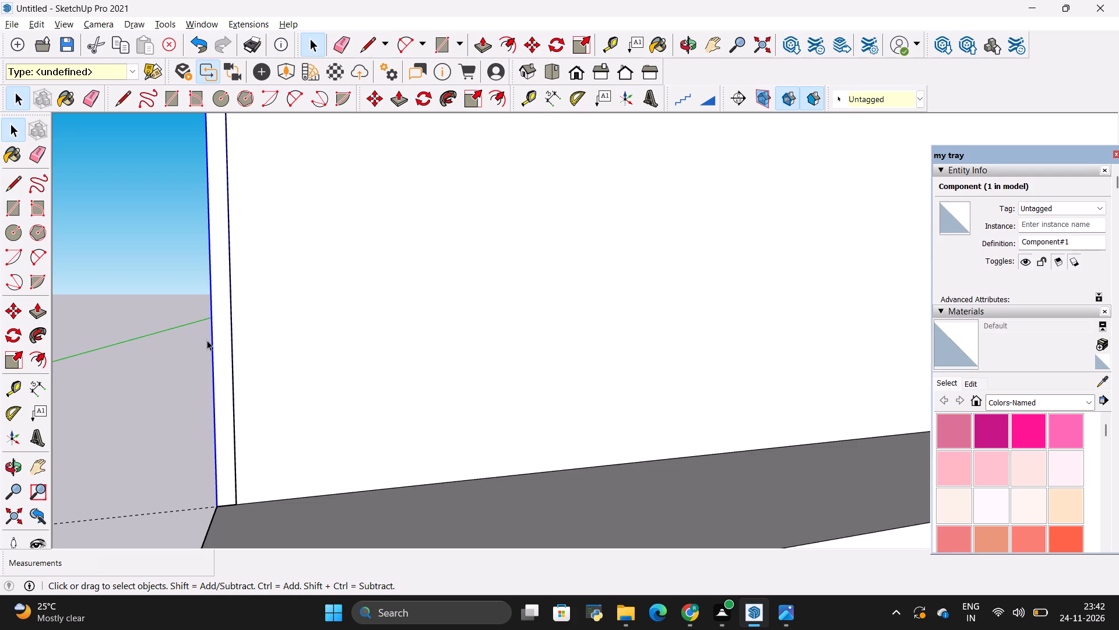
key(Escape)
key(Escape)
Copy the left-edge strip component 1.2" along the back panel's bottom edge and multiply it into 30 copies.
click(226, 363)
key(space)
click(270, 370)
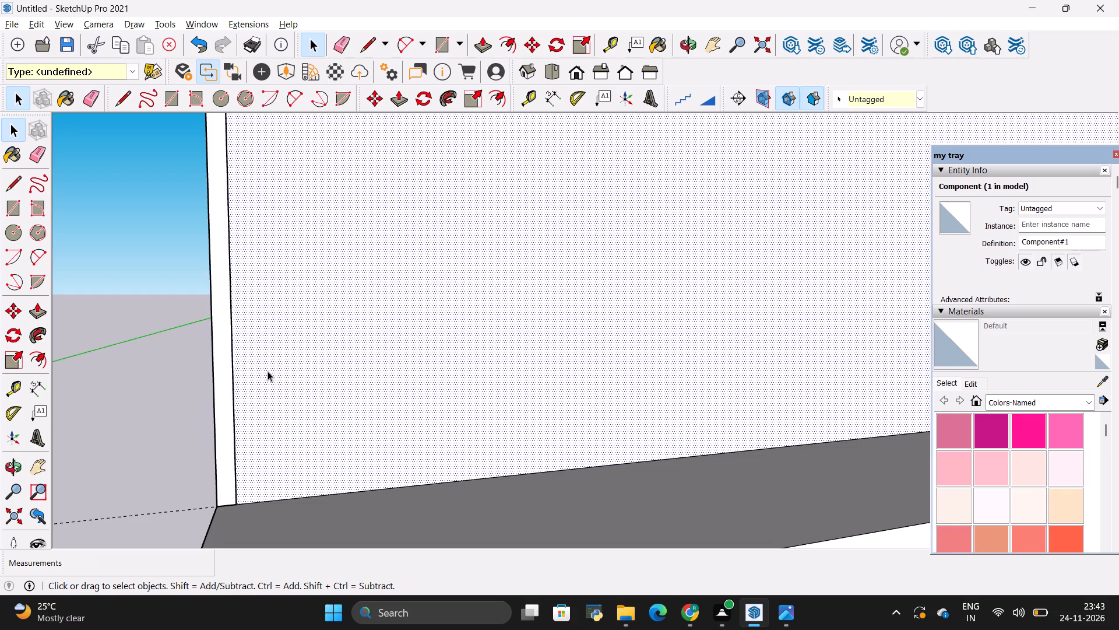
click(227, 384)
key(m)
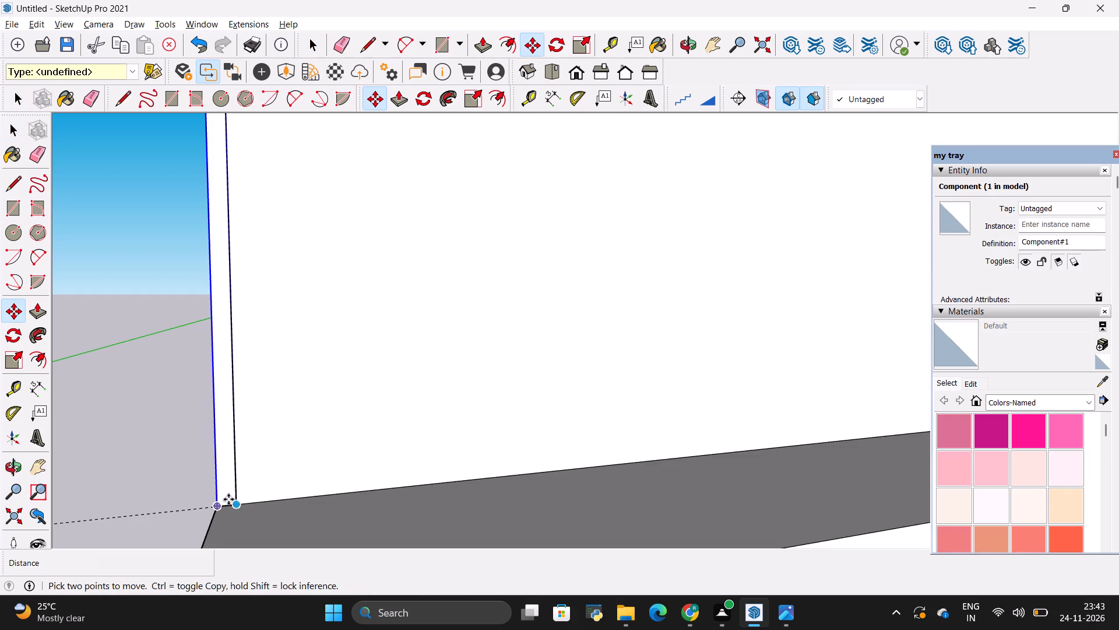
click(241, 506)
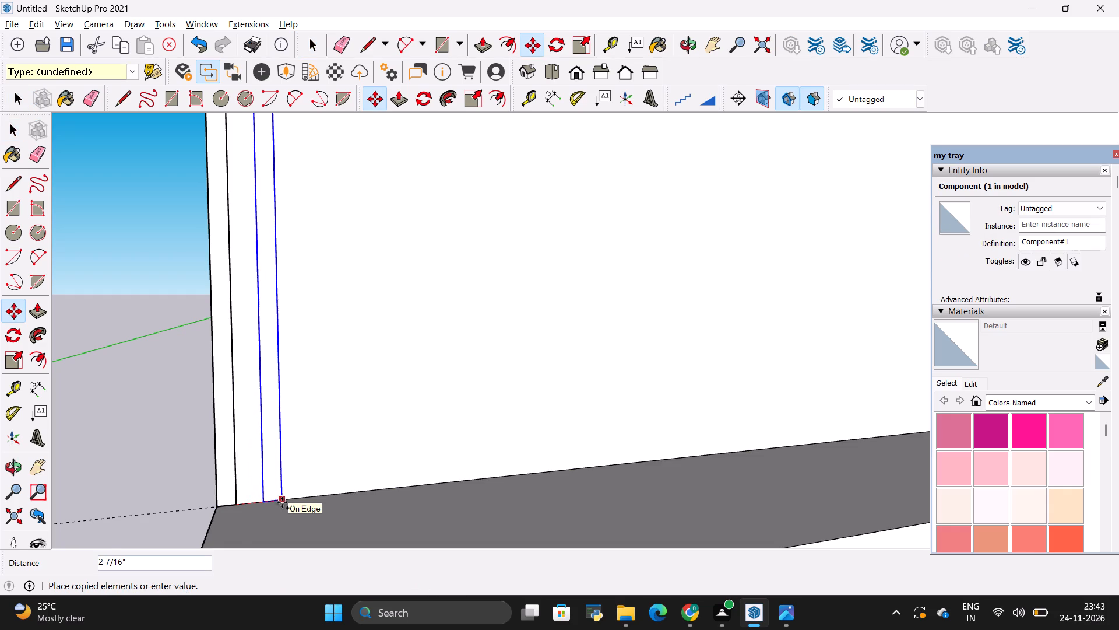
key(BackSpace)
key(BackSpace)
text(1.2)
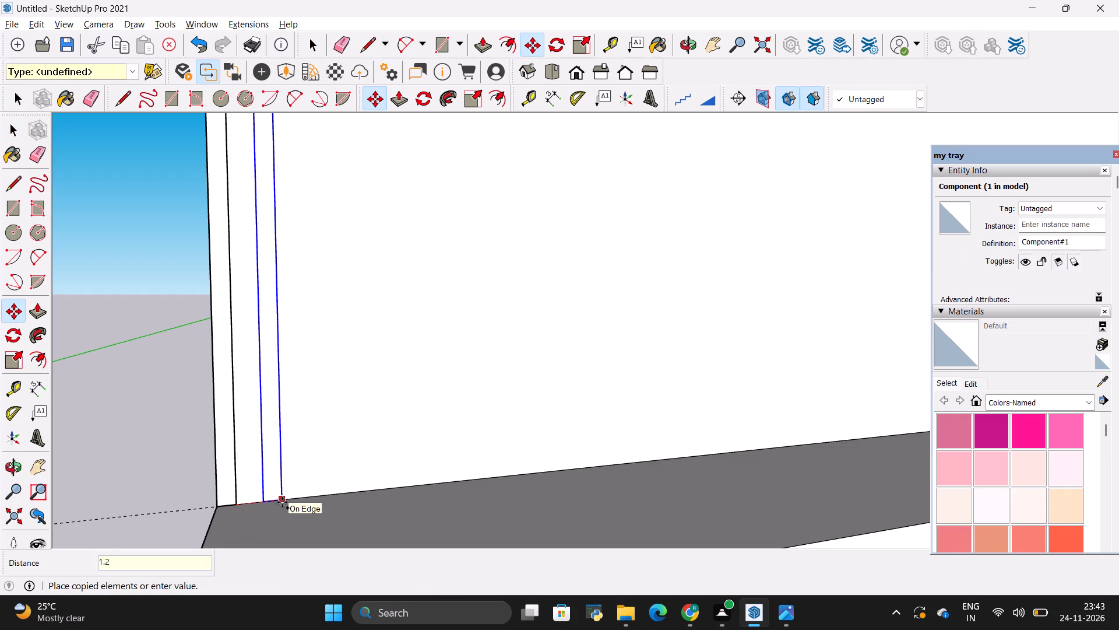
key(Return)
text(*30)
key(Return)
key(Escape)
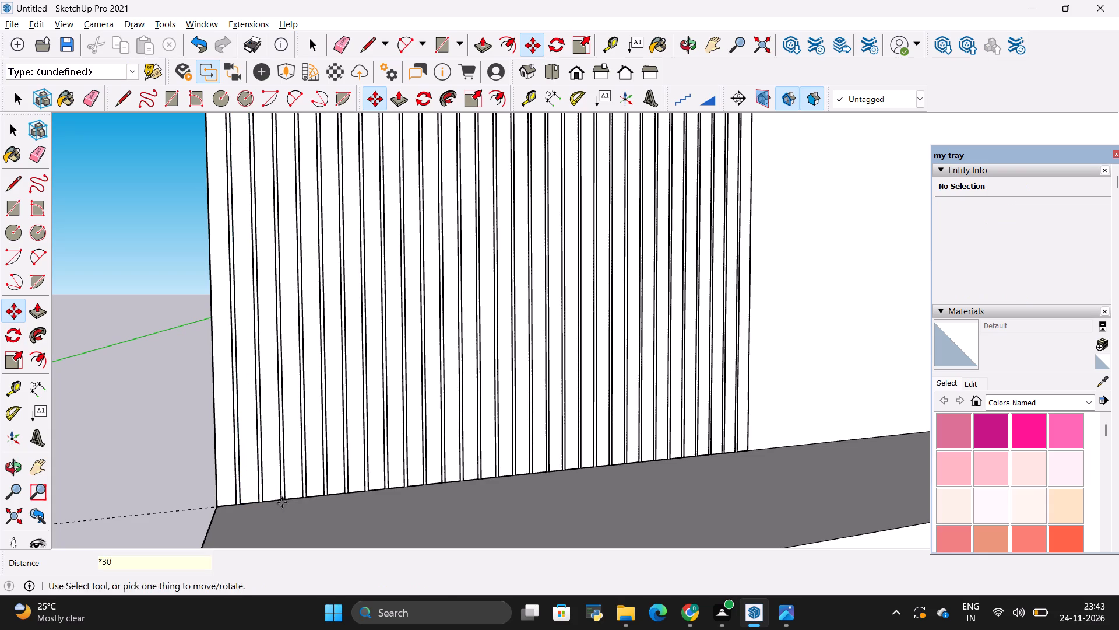
key(Escape)
key(Escape)
key(Escape)
key(space)
Edit the last strip component in the array and push/pull its front face out 1".
scroll(772, 407, up, 3)
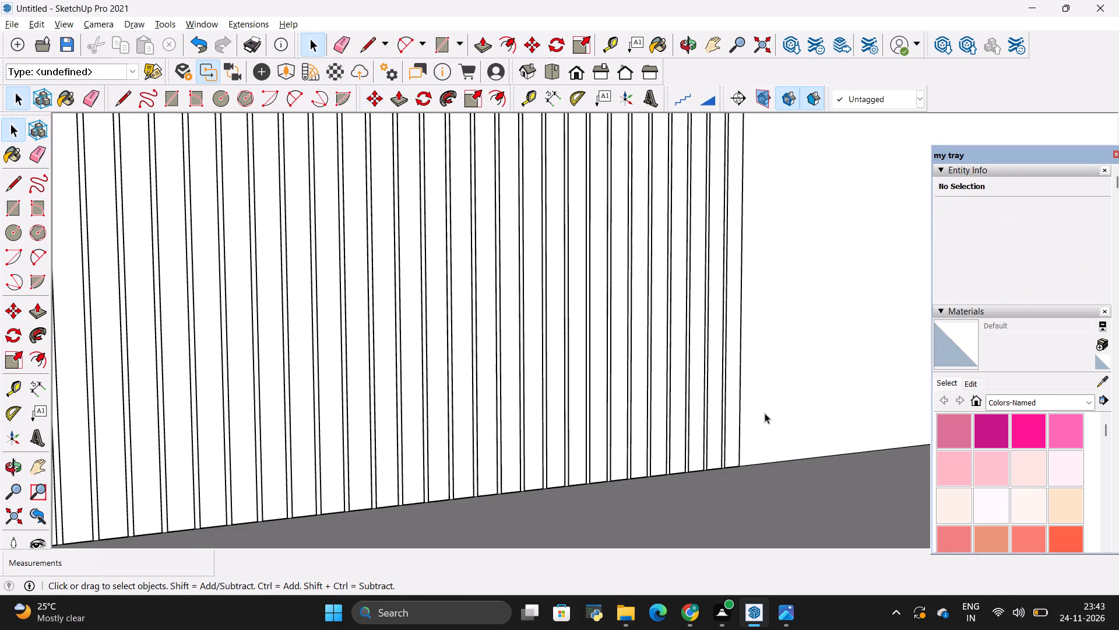
double_click(737, 430)
scroll(734, 440, up, 4)
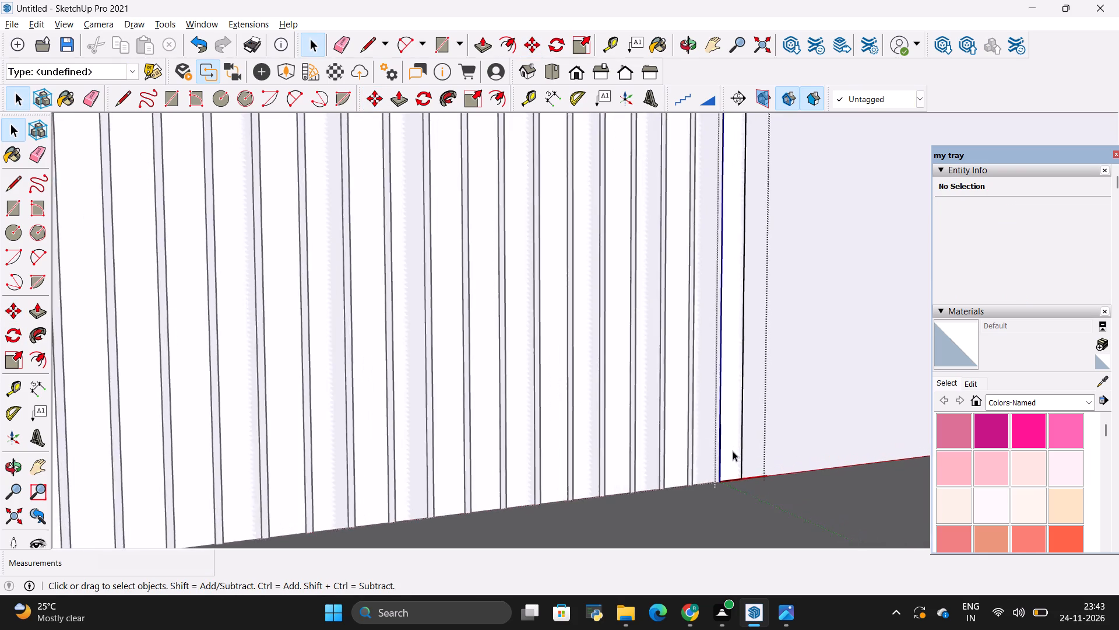
scroll(733, 451, up, 1)
key(p)
click(733, 462)
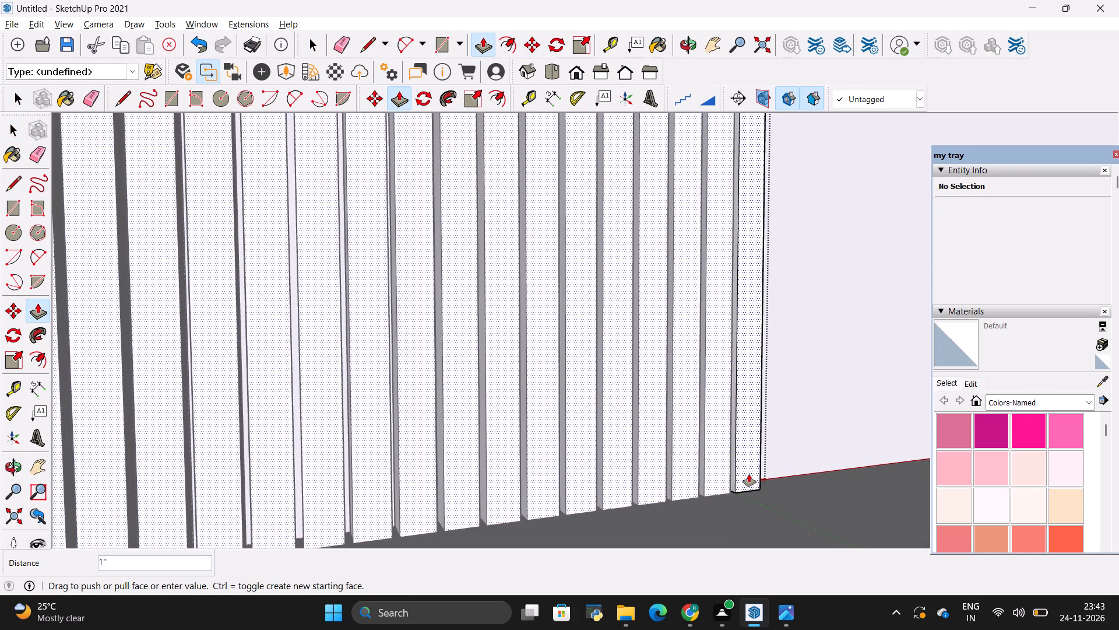
key(BackSpace)
key(BackSpace)
text(1")
key(Return)
key(Escape)
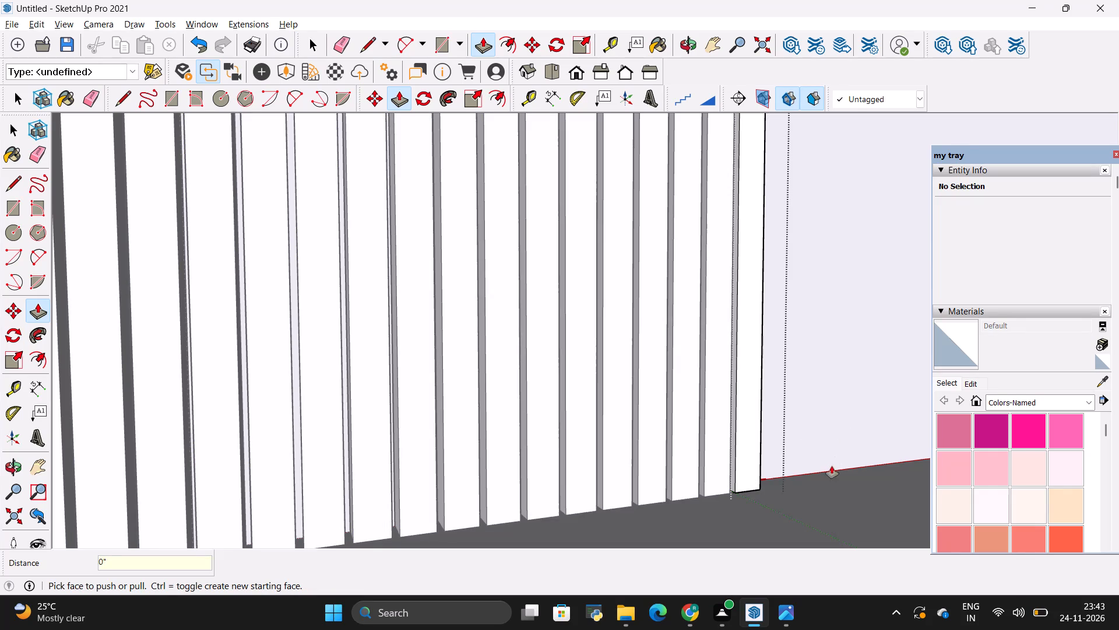
key(space)
click(832, 468)
Compare the whole wall unit with the reference photo in Photos, and examine the unit from a more frontal, raised viewpoint.
scroll(832, 468, down, 19)
scroll(396, 361, down, 7)
key(alt+Tab)
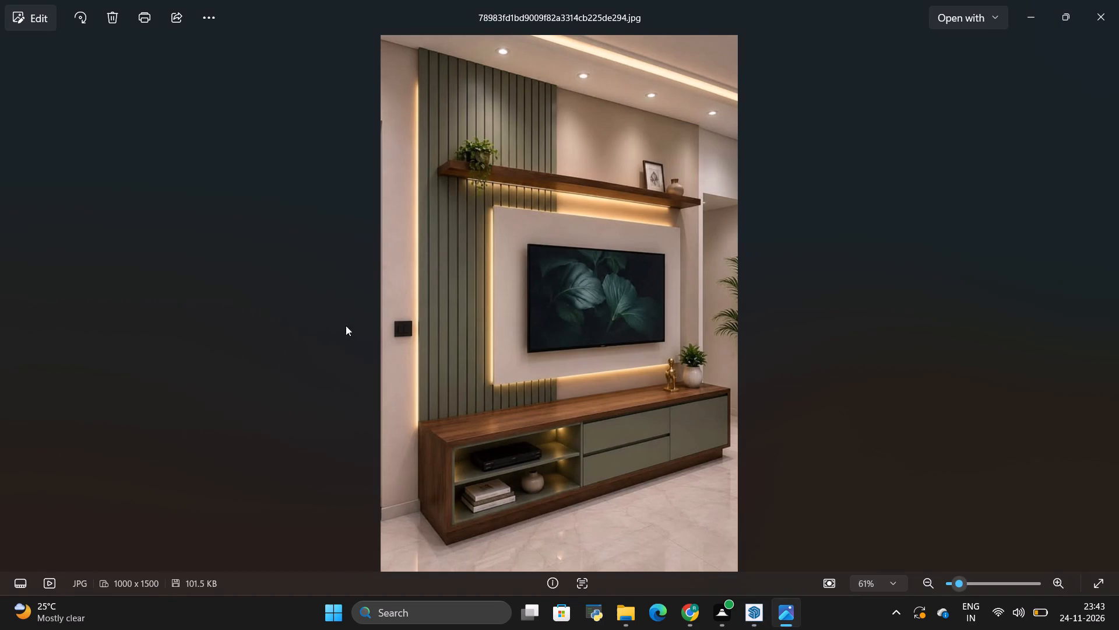
key(alt+Tab)
scroll(337, 325, down, 5)
scroll(636, 267, up, 5)
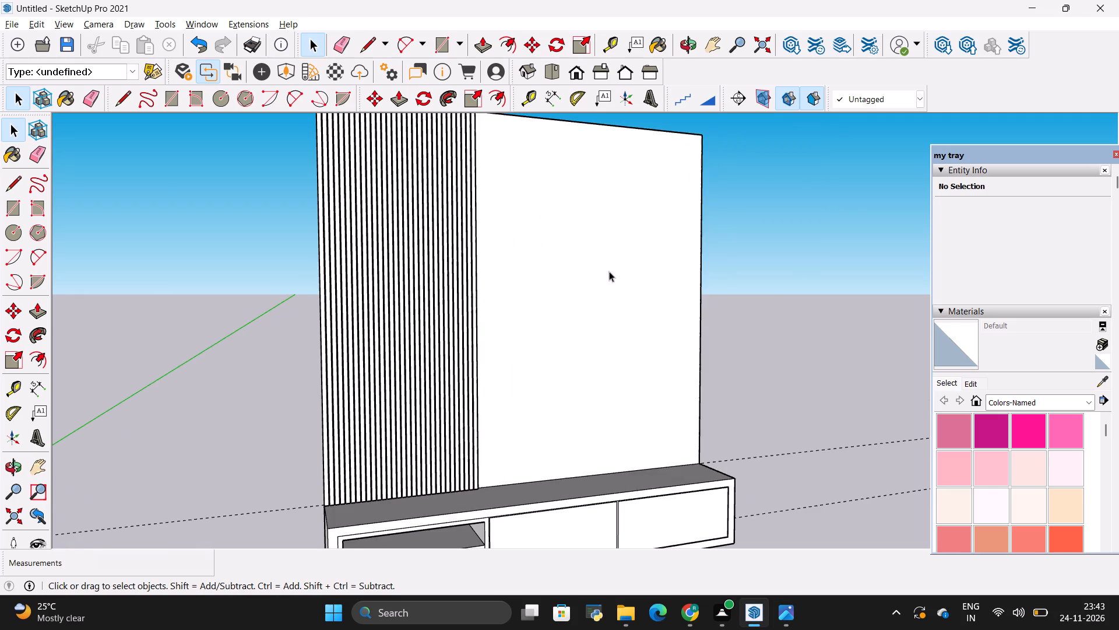
scroll(422, 268, up, 2)
scroll(307, 244, down, 5)
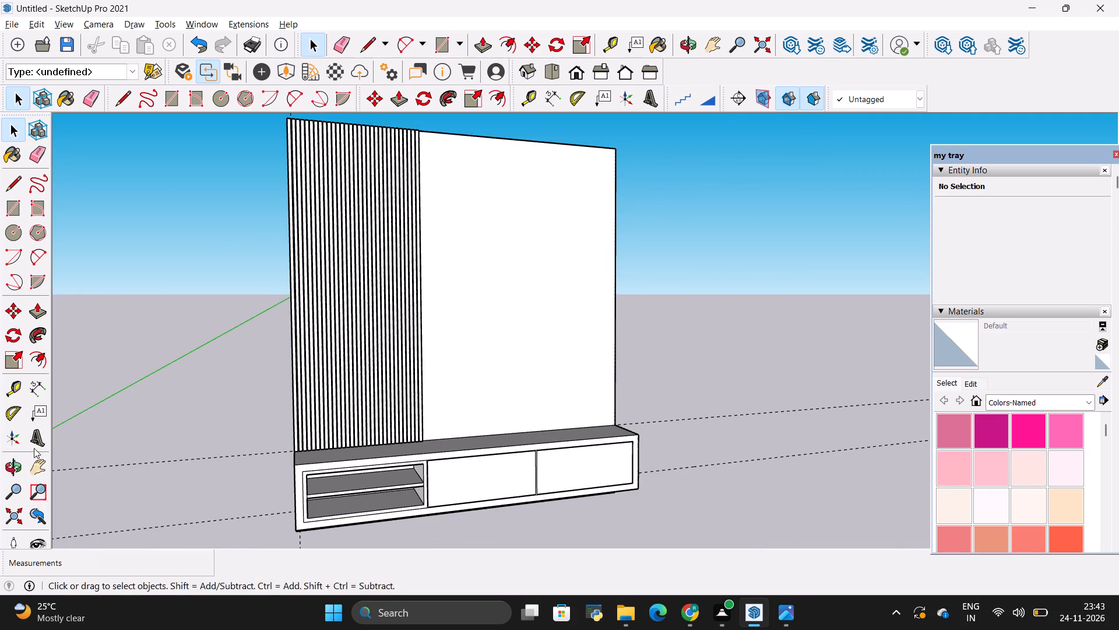
click(6, 464)
drag(578, 275, 520, 304)
drag(520, 304, 492, 316)
key(Escape)
key(Escape)
key(Escape)
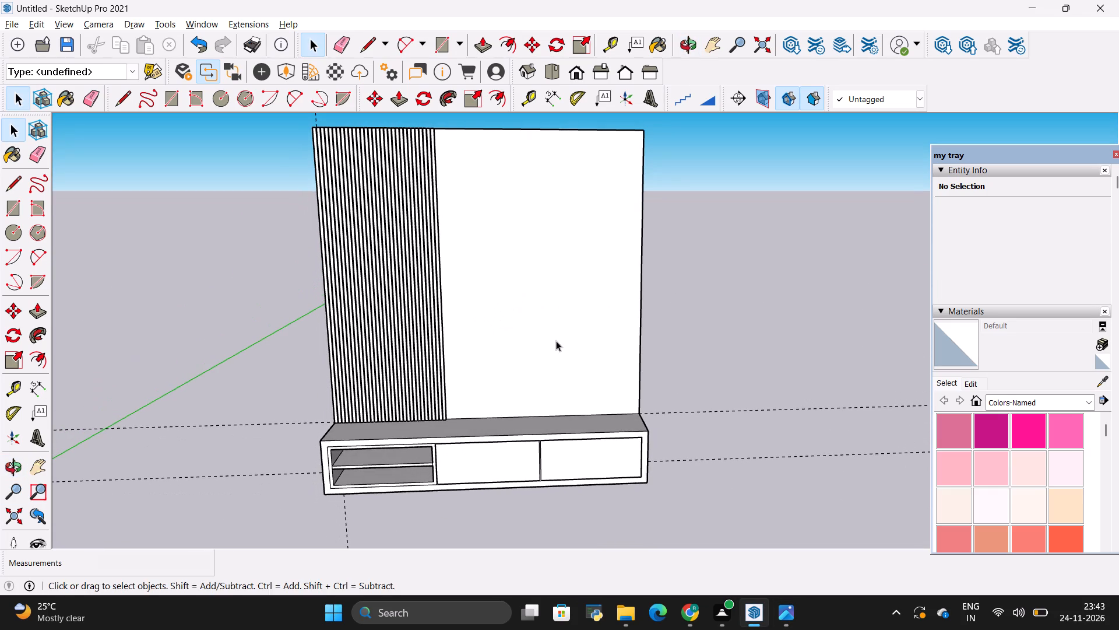
Erase the two horizontal construction guides running past the wall unit.
key(e)
drag(713, 369, 778, 417)
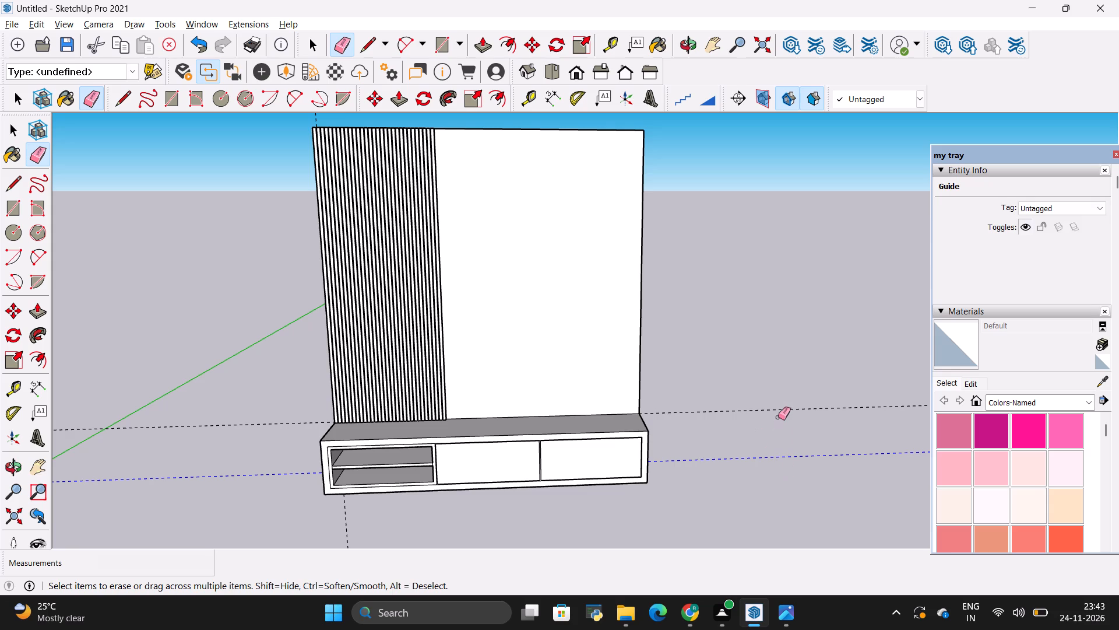
drag(778, 417, 778, 407)
key(Escape)
key(Escape)
key(Escape)
key(Escape)
key(Escape)
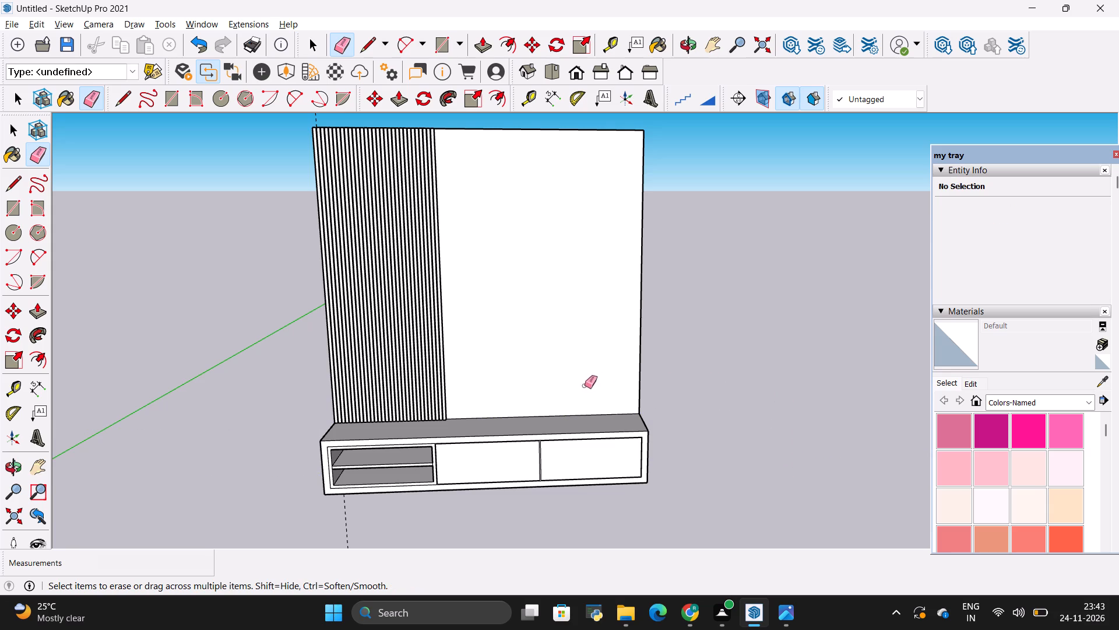
key(Escape)
key(space)
Push/pull the thin frame-and-divider face around the low cabinet's two door panels by 0.2".
scroll(522, 450, up, 7)
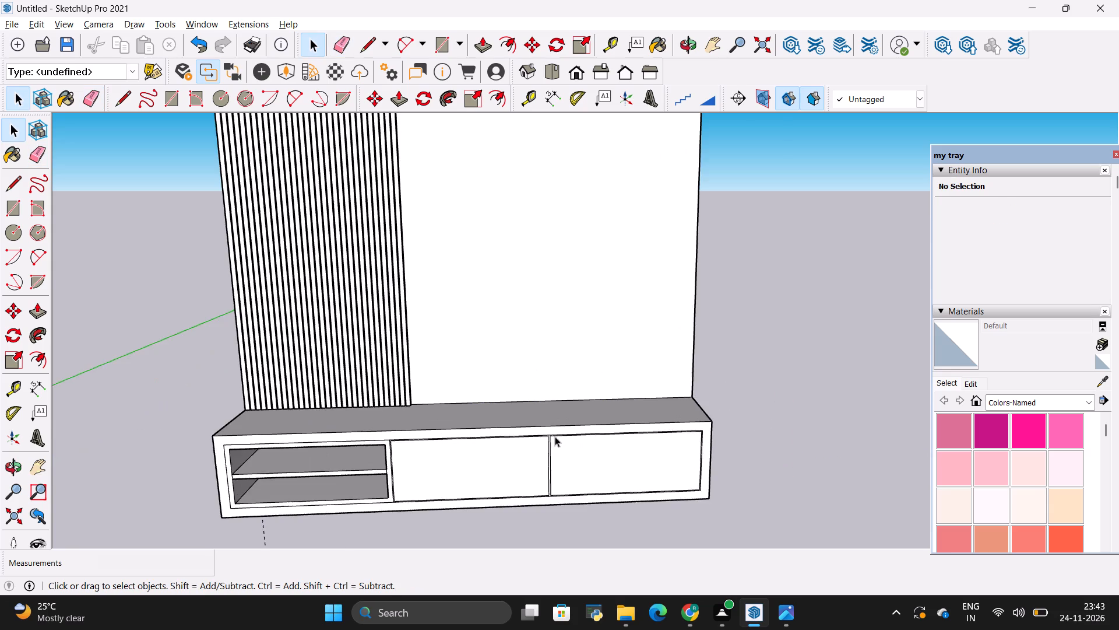
scroll(555, 436, up, 20)
scroll(555, 436, up, 3)
key(space)
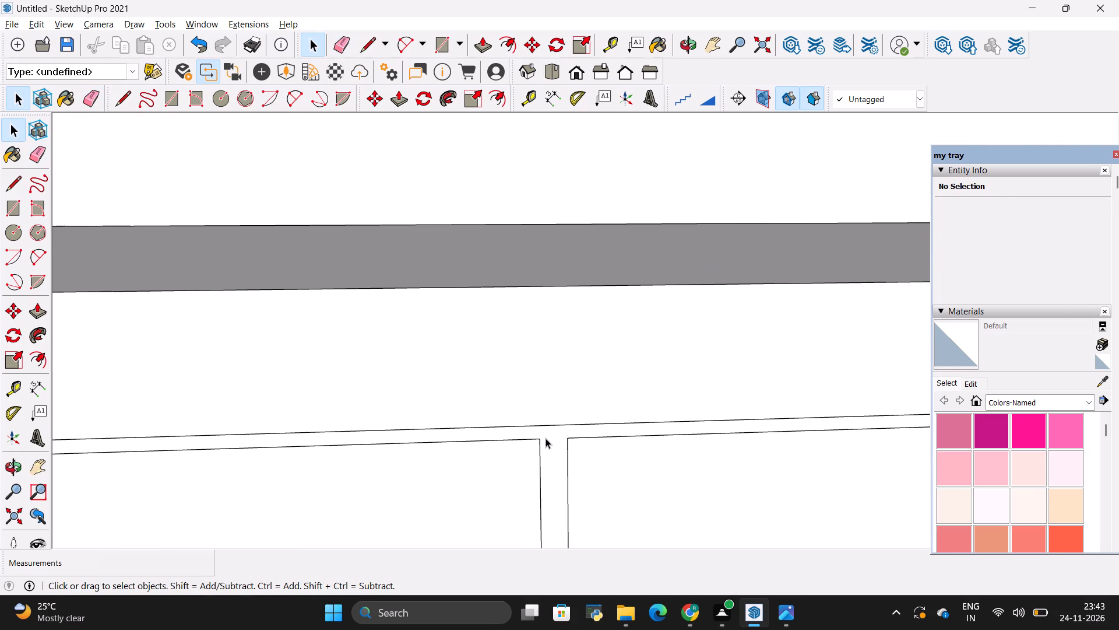
click(546, 438)
key(p)
click(552, 460)
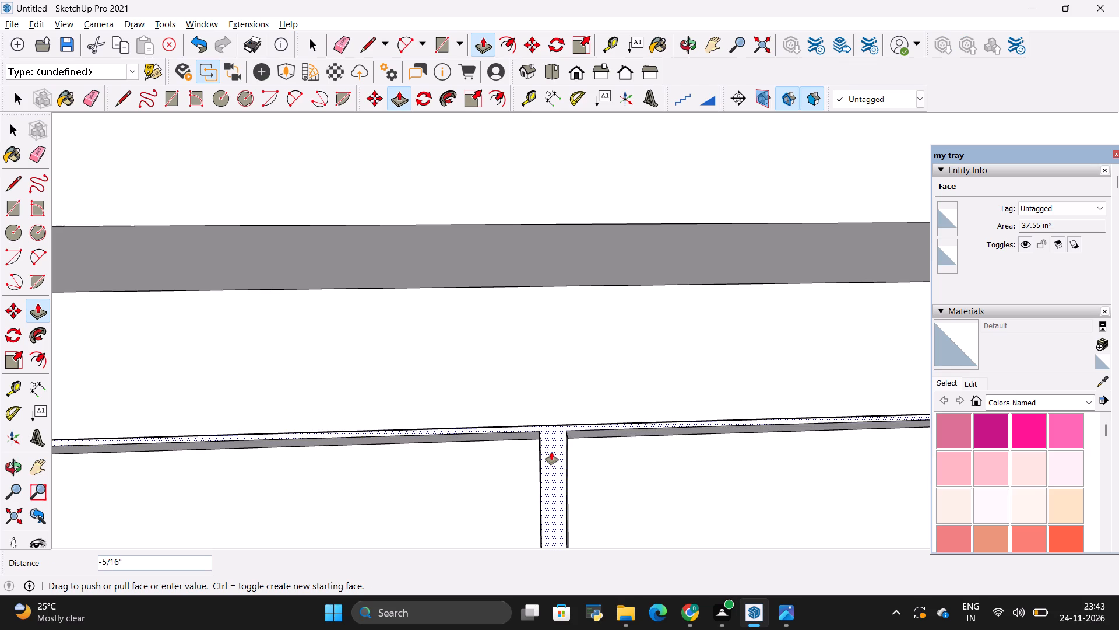
key(BackSpace)
key(BackSpace)
text(.2)
key(Return)
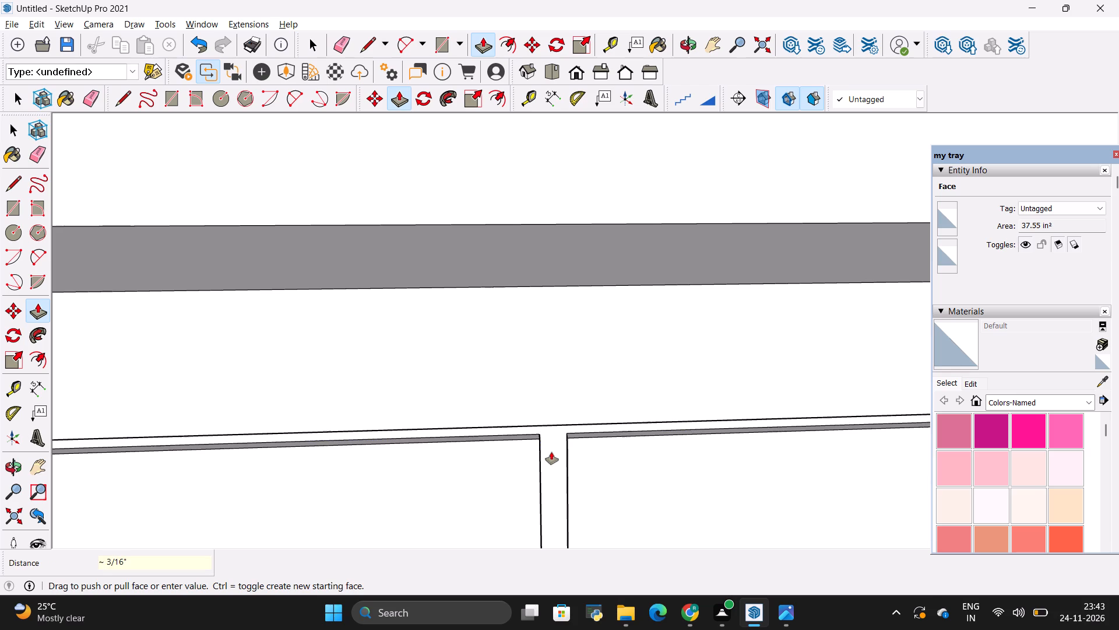
key(Escape)
key(Escape)
key(Escape)
scroll(641, 392, down, 9)
key(Escape)
key(Escape)
key(space)
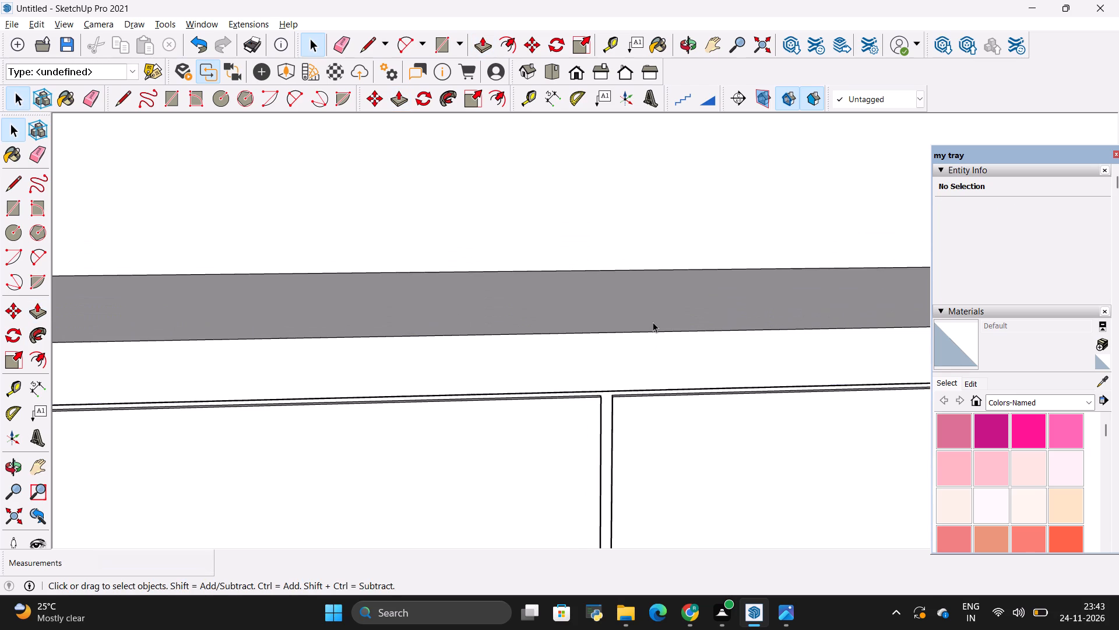
Check the reference photo and draw a rectangle about 5' 1" by 3' 2" on the back panel, extending behind the strips.
click(653, 322)
scroll(653, 321, down, 20)
scroll(653, 321, down, 5)
scroll(600, 324, down, 5)
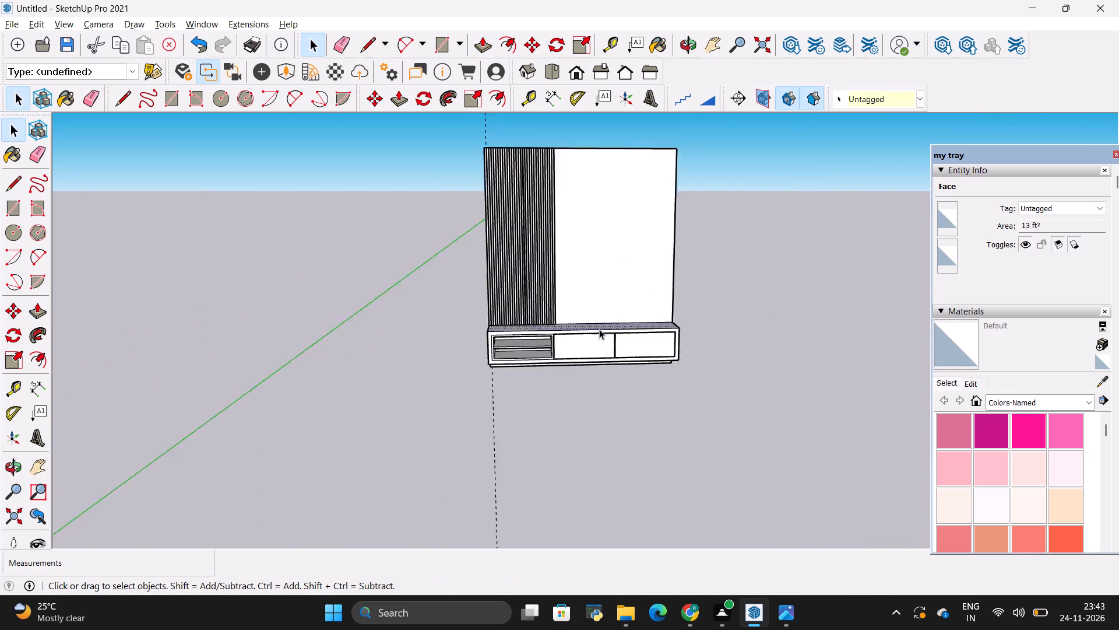
scroll(586, 184, up, 5)
key(alt+Tab)
key(alt+Tab)
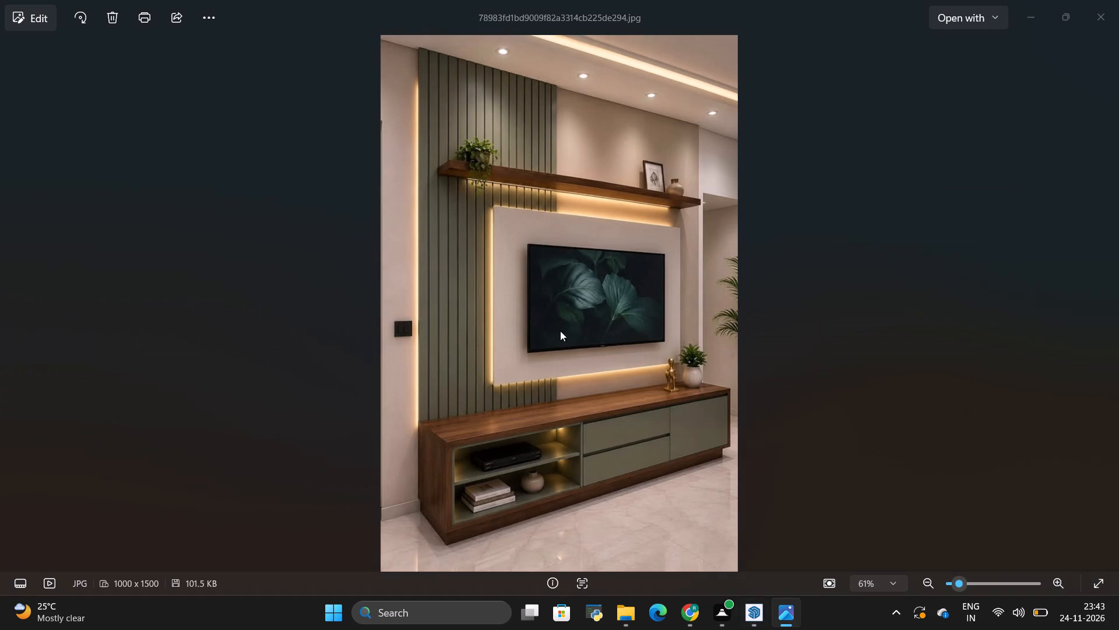
key(r)
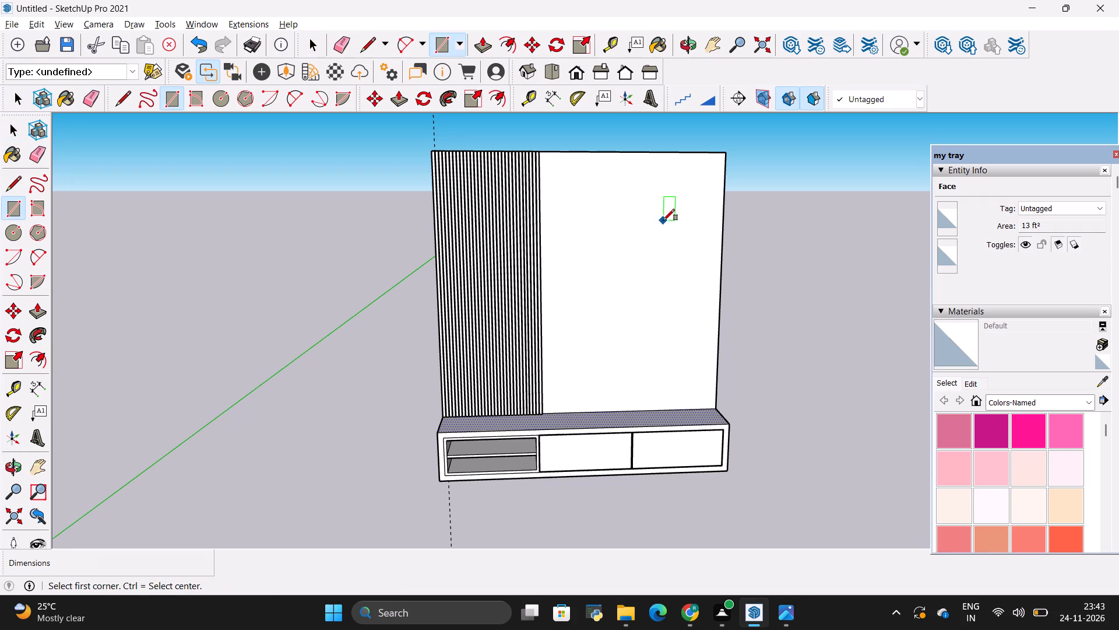
click(661, 232)
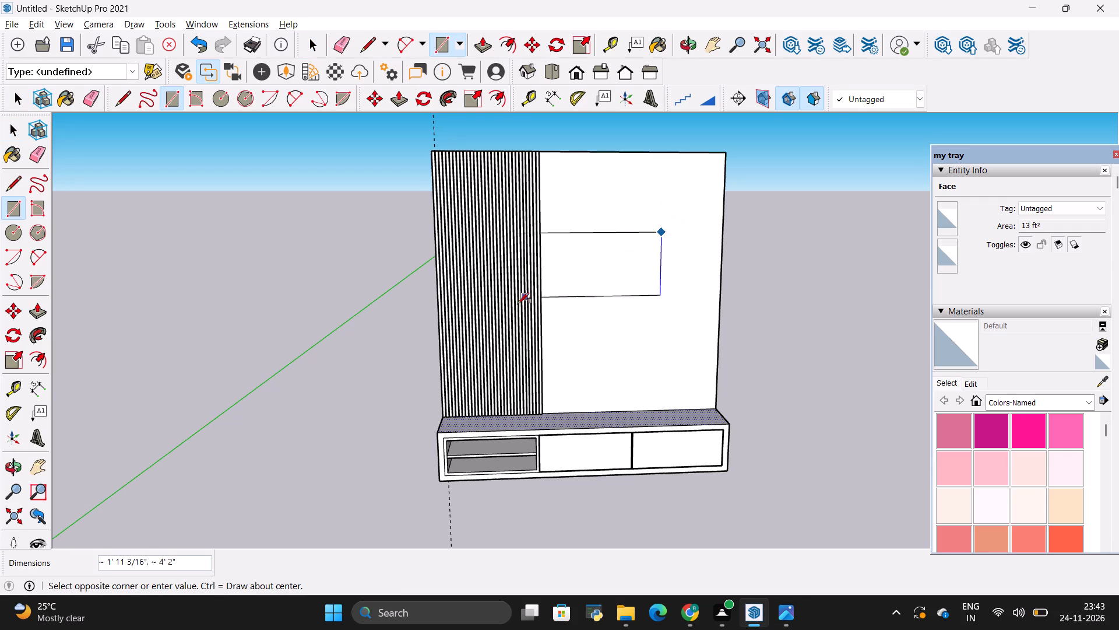
scroll(509, 323, up, 20)
scroll(509, 323, up, 4)
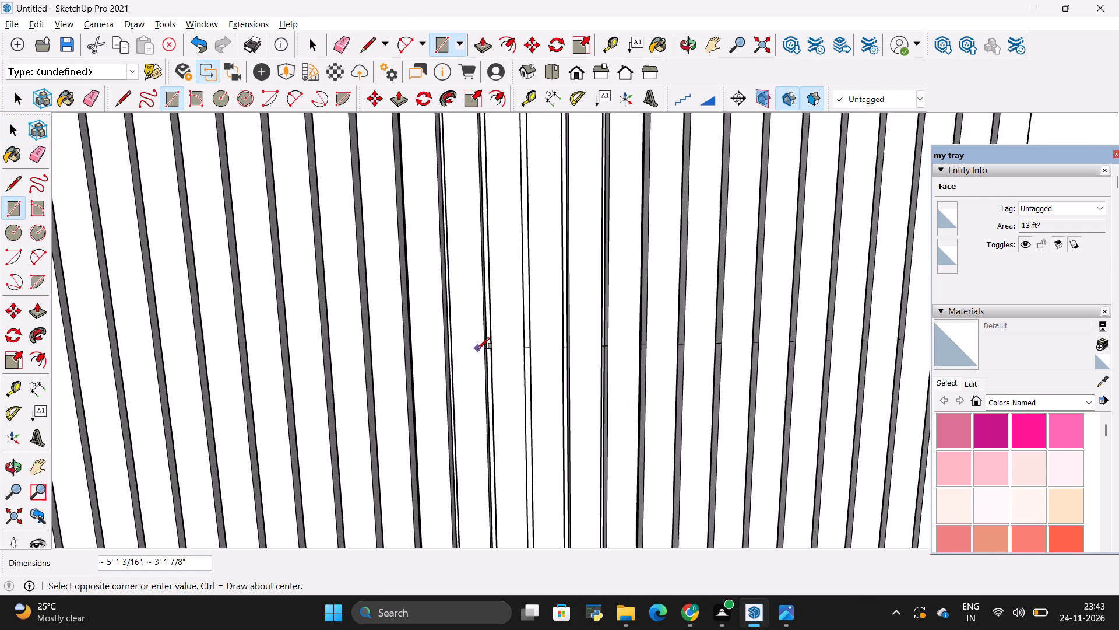
scroll(483, 347, up, 11)
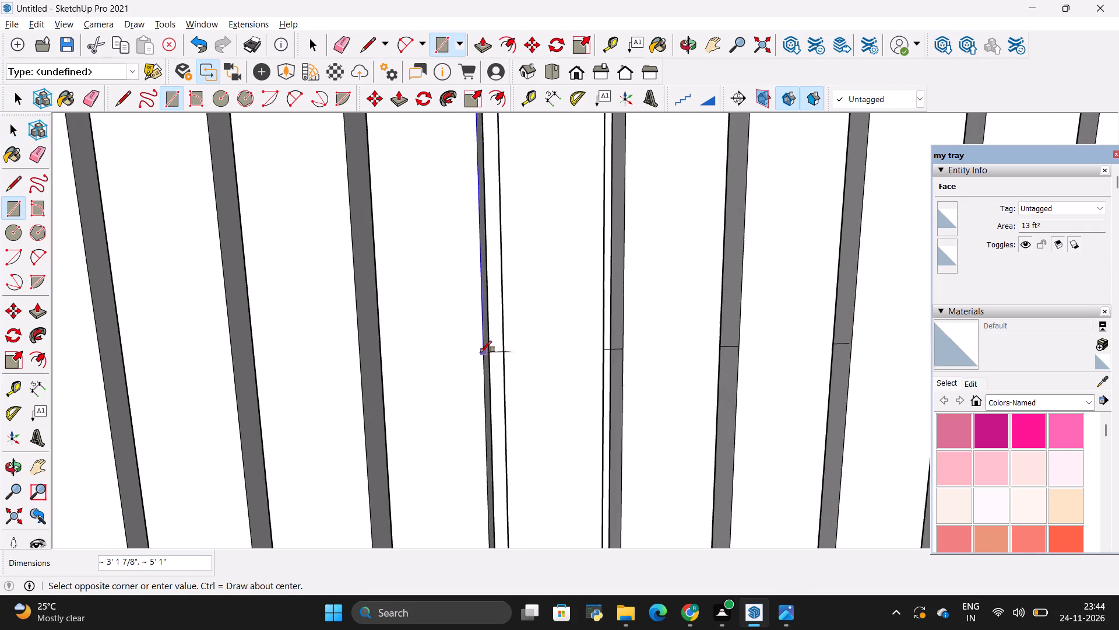
scroll(494, 349, up, 3)
click(495, 349)
scroll(307, 410, down, 5)
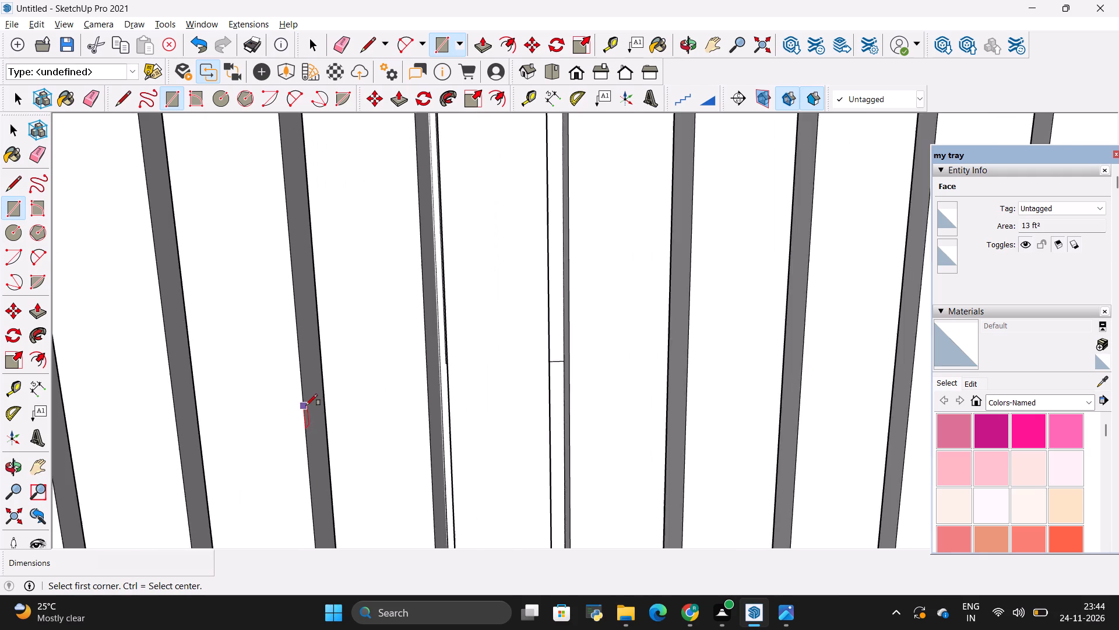
scroll(306, 405, down, 20)
scroll(306, 405, down, 18)
key(Escape)
key(Escape)
key(Escape)
key(Escape)
key(Escape)
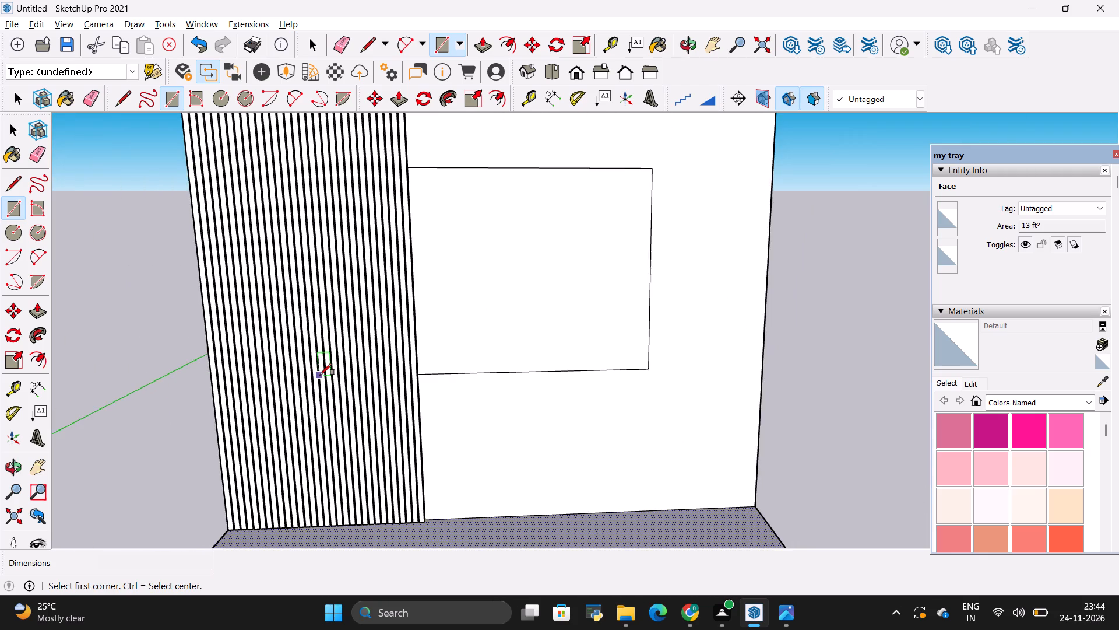
scroll(320, 375, down, 4)
key(Escape)
key(Escape)
key(Escape)
key(Escape)
Push/pull the new back-panel rectangle out 2" to form the raised TV backing panel.
key(alt+Tab)
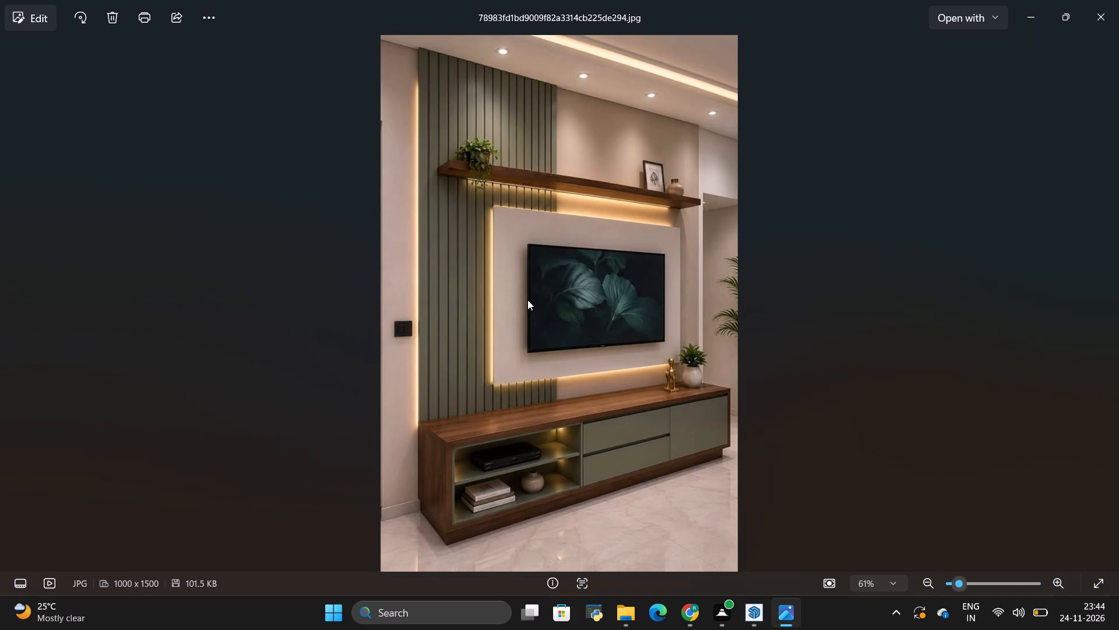
key(alt+Tab)
key(space)
click(524, 301)
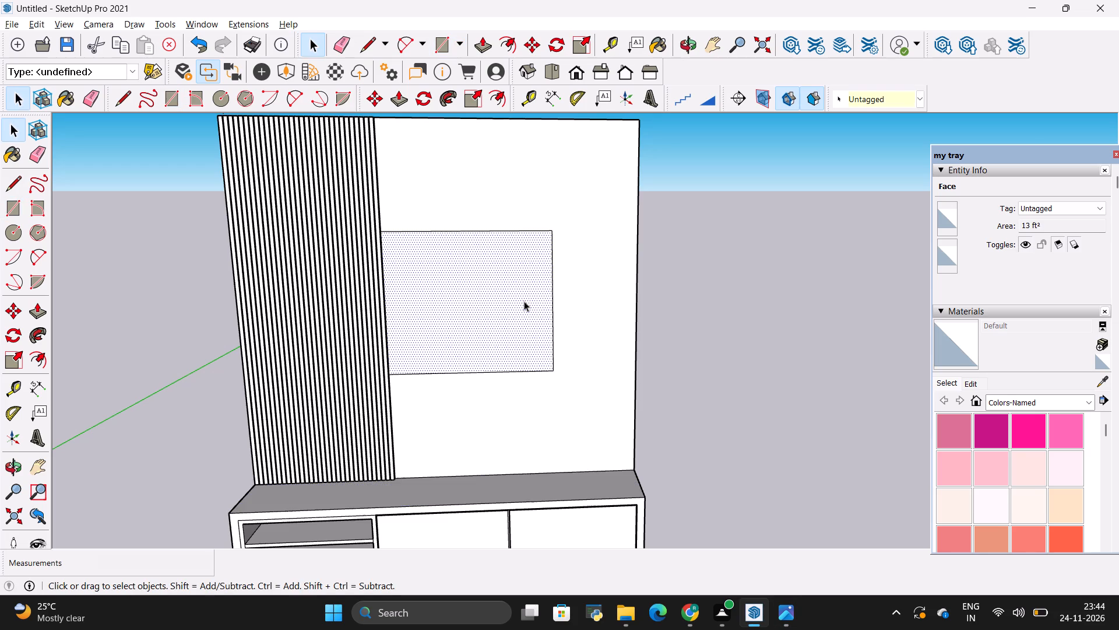
key(p)
click(523, 301)
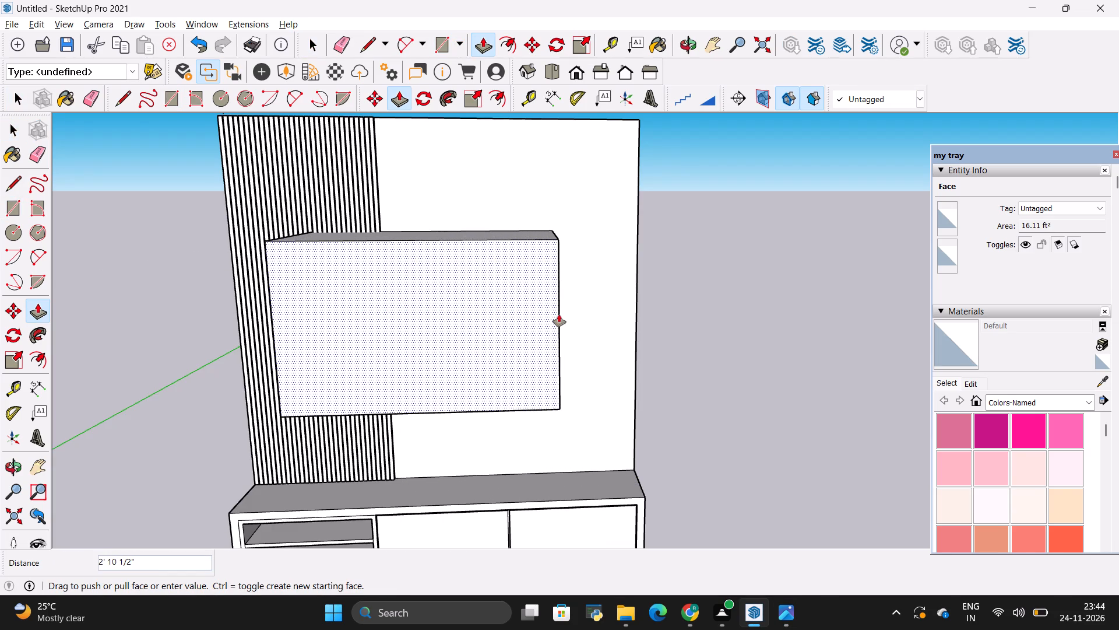
key(BackSpace)
key(BackSpace)
text(2")
key(Return)
key(Escape)
key(Escape)
key(Escape)
key(Escape)
key(Escape)
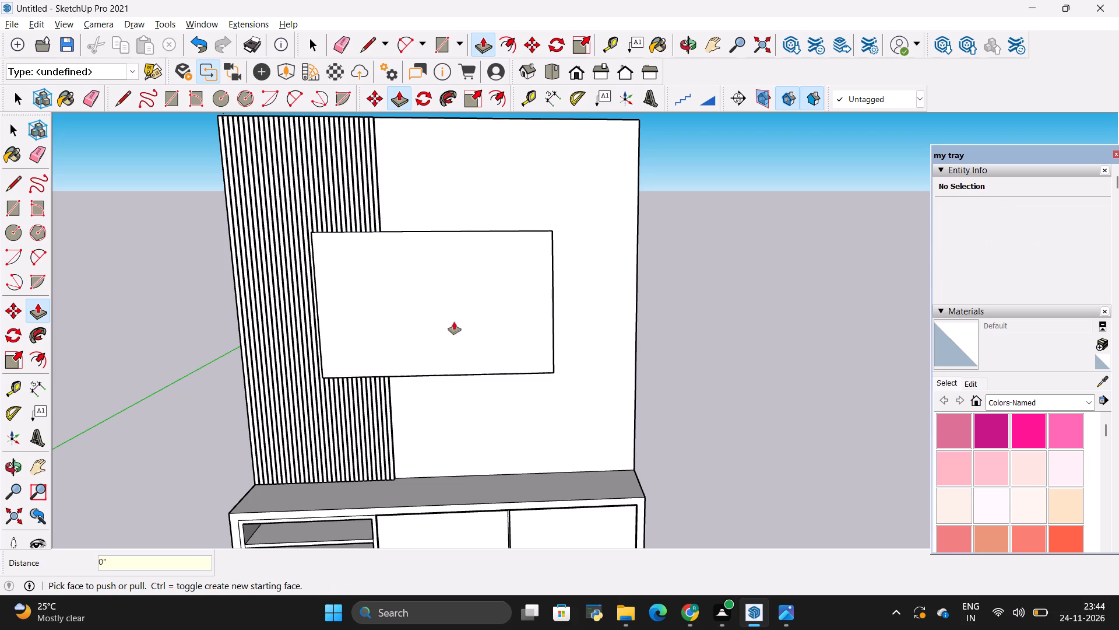
Draw a rectangle about 3' 6" by 2' on the raised panel's front face for the TV and make it a group.
key(alt+Tab)
key(alt+Tab)
scroll(353, 275, up, 1)
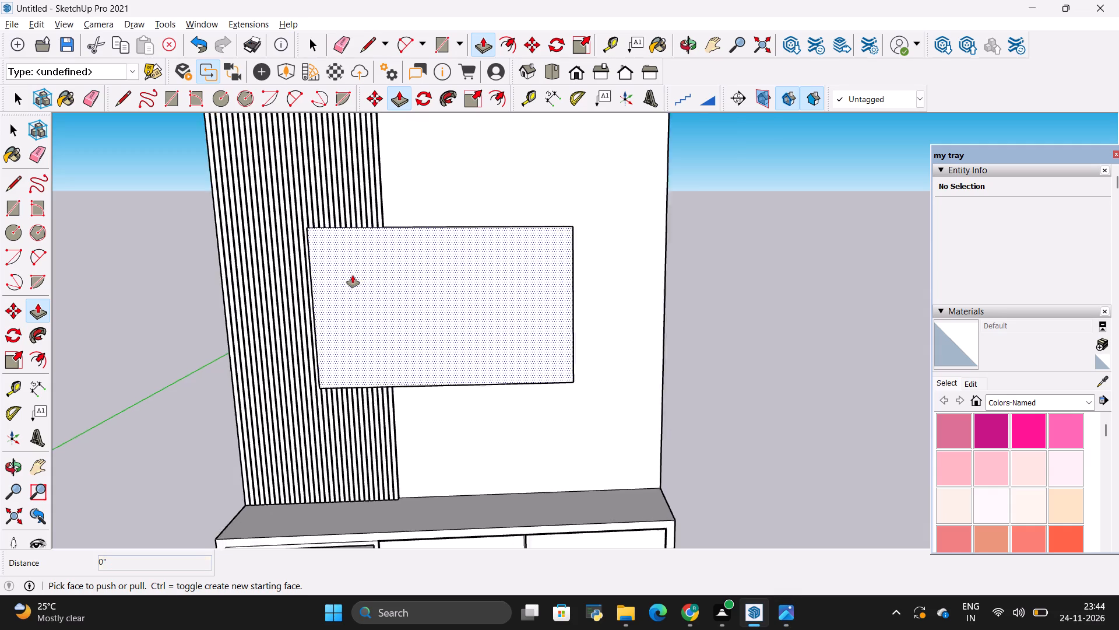
scroll(353, 275, up, 3)
key(r)
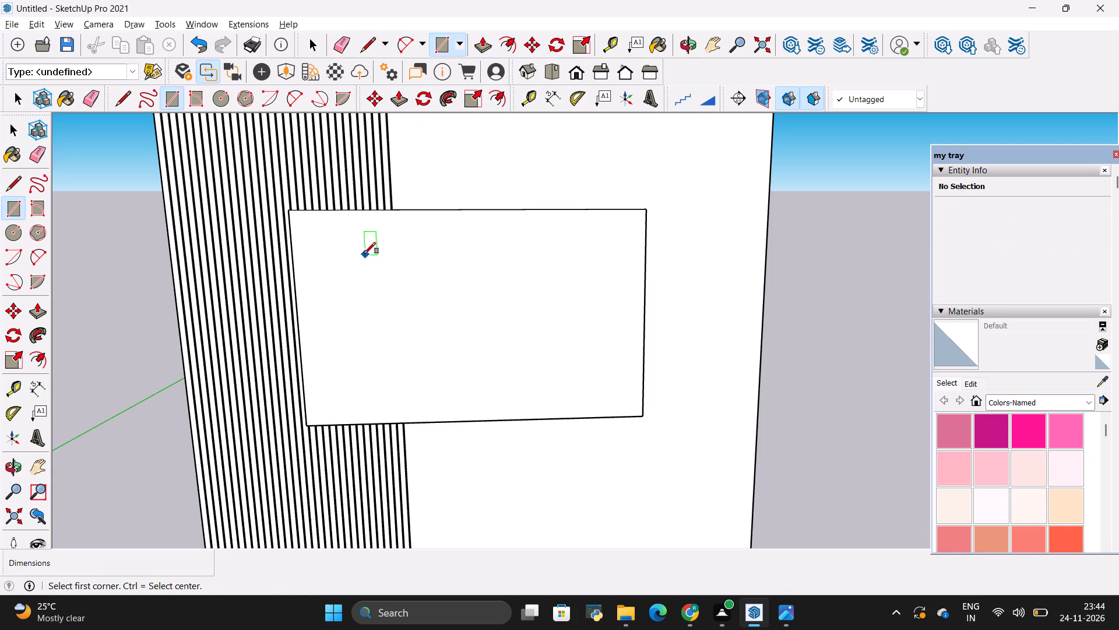
click(363, 253)
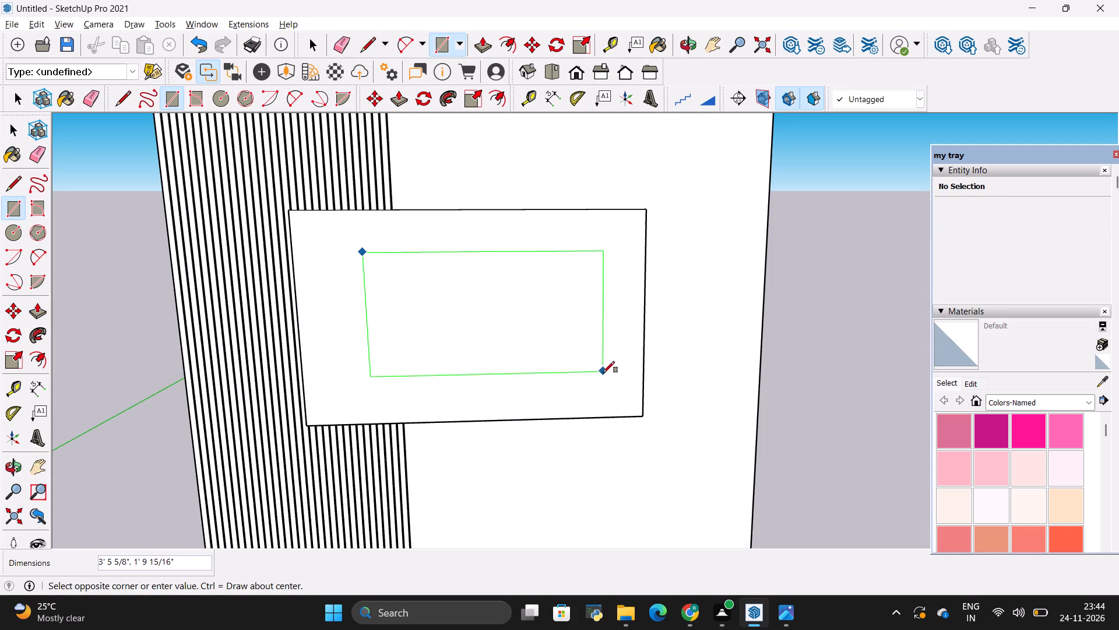
click(607, 380)
key(space)
double_click(548, 363)
right_click(548, 363)
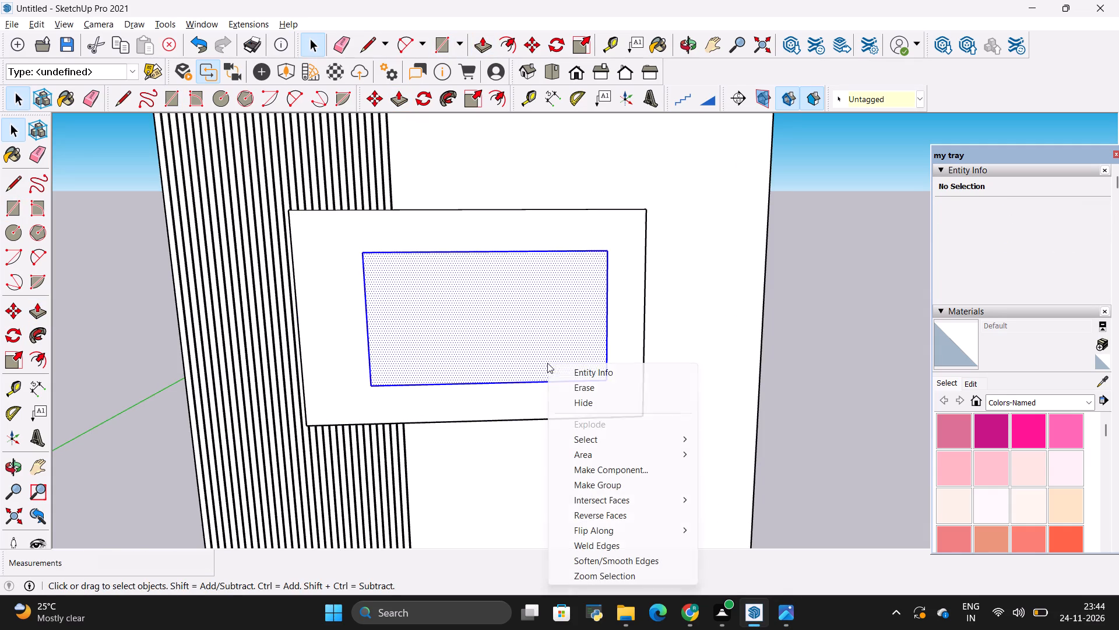
click(618, 487)
Open the TV group and push/pull its face out 2".
double_click(525, 374)
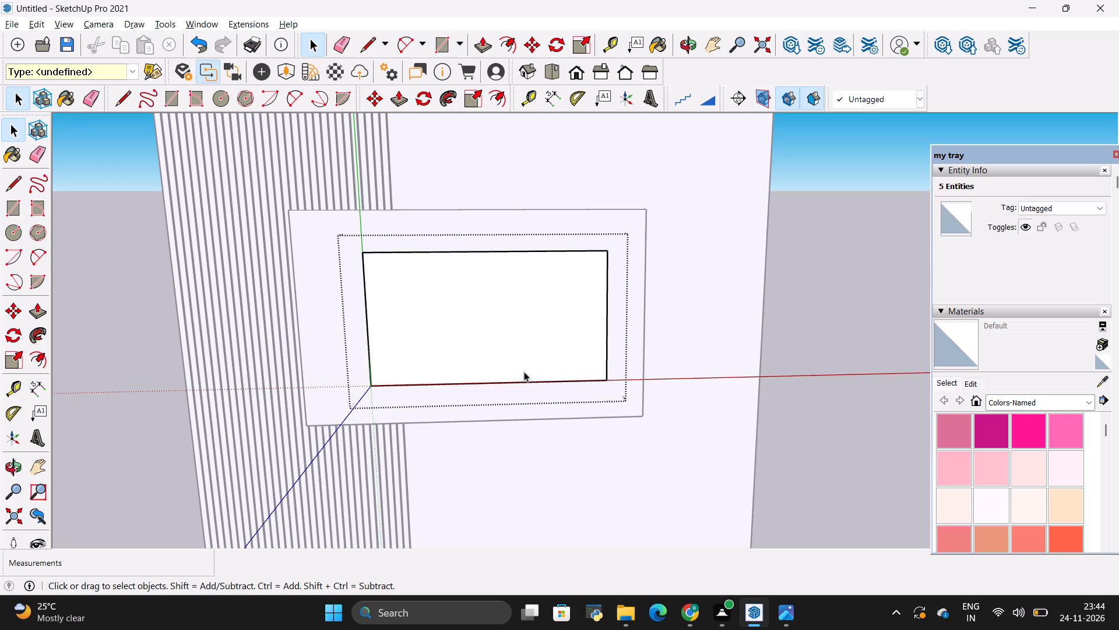
key(p)
click(528, 352)
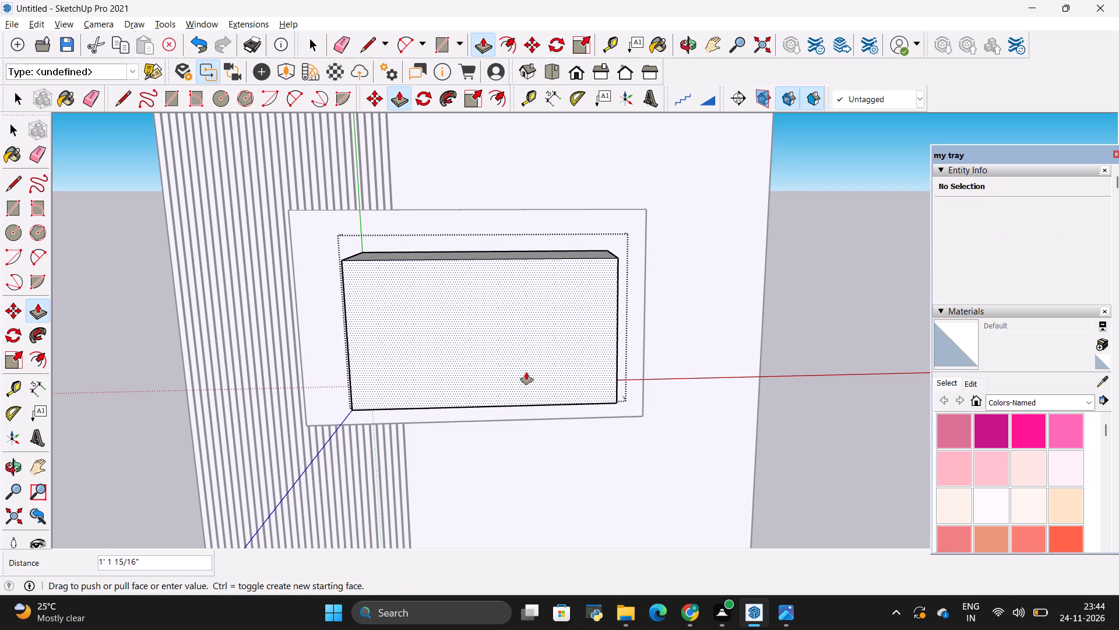
key(BackSpace)
text(2")
key(Return)
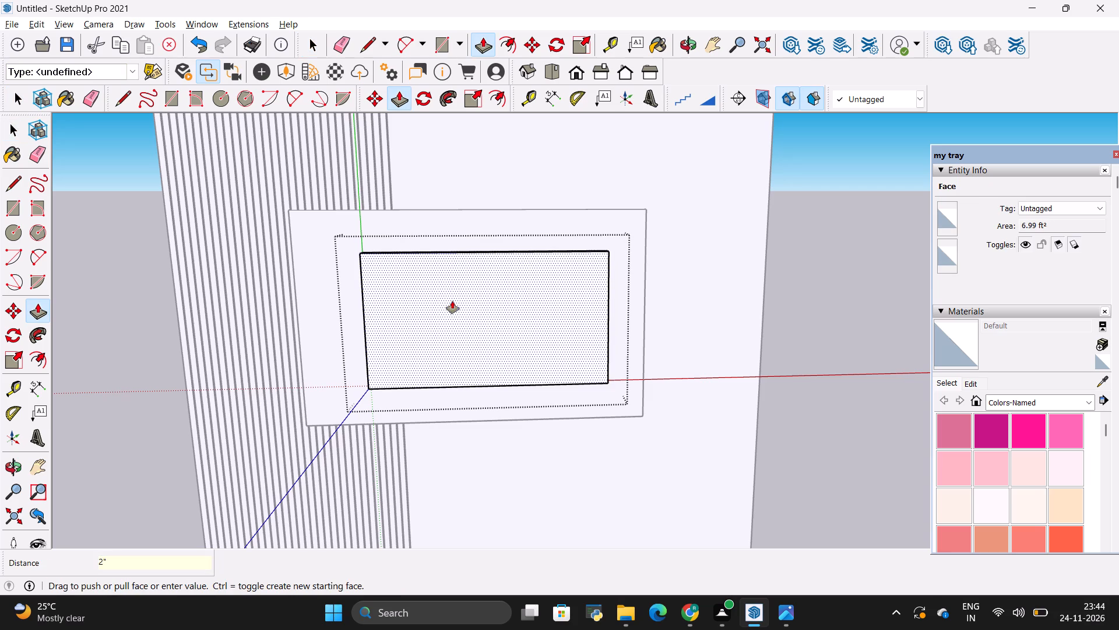
Add a centred block about 11 9/16" by 6 3/16" on the TV's face, extruded 2", and exit the group.
key(r)
click(452, 298)
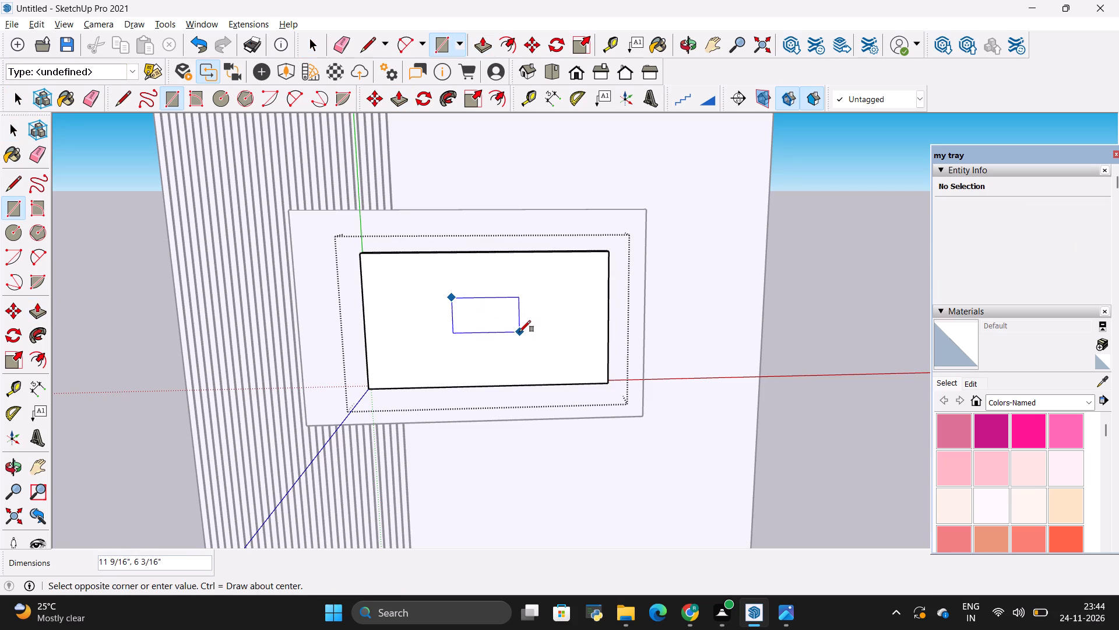
click(519, 332)
key(space)
click(508, 325)
key(p)
click(508, 324)
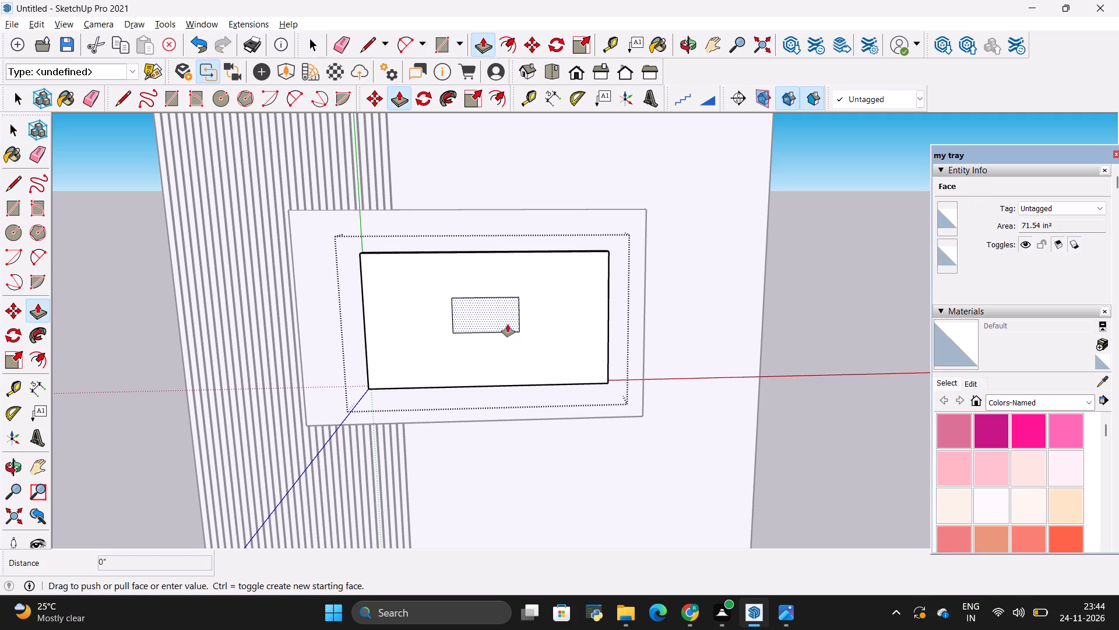
key(BackSpace)
text(2")
key(Return)
key(Escape)
click(744, 274)
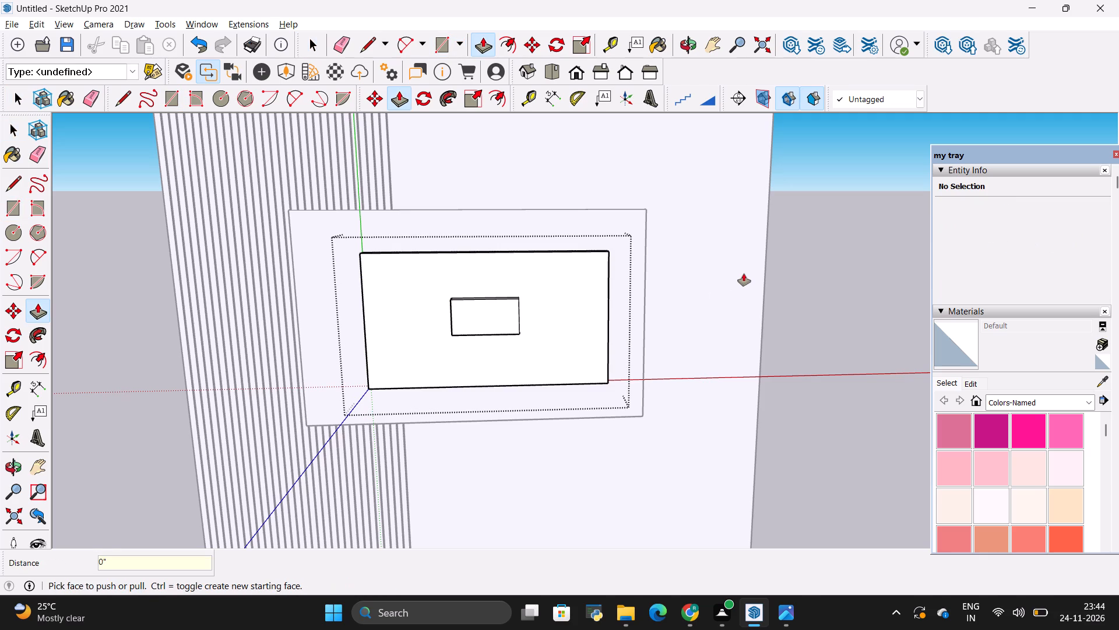
key(Escape)
key(space)
click(744, 274)
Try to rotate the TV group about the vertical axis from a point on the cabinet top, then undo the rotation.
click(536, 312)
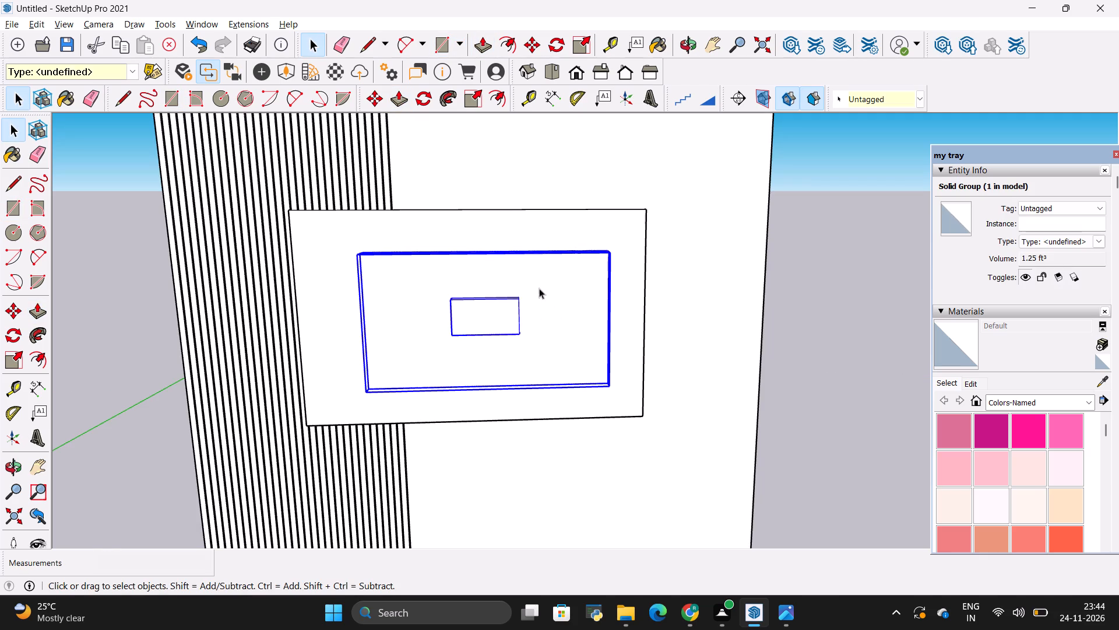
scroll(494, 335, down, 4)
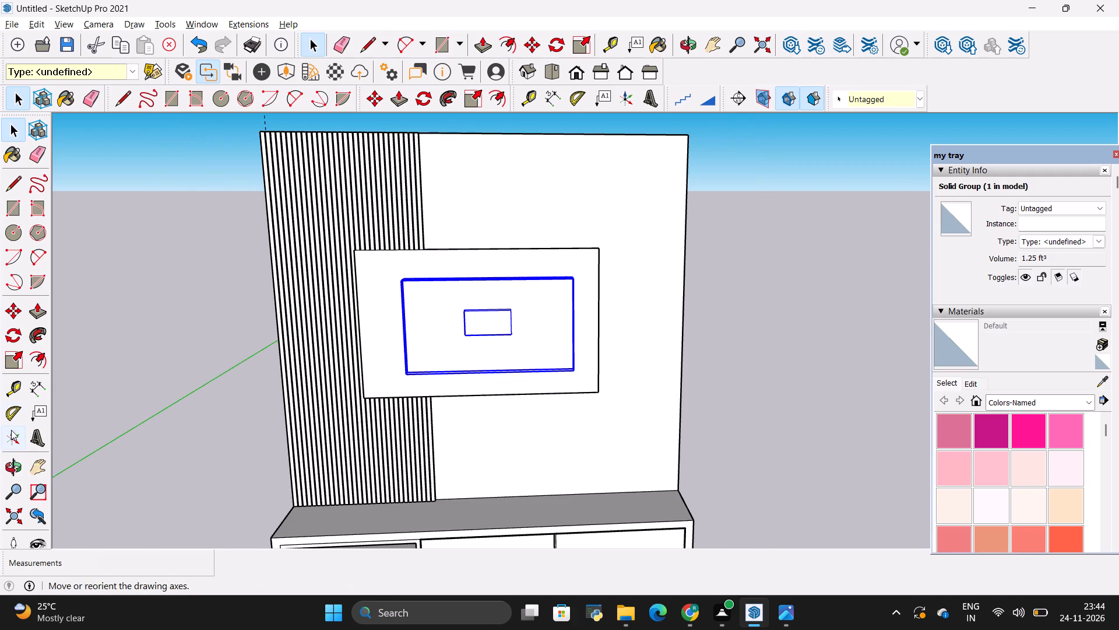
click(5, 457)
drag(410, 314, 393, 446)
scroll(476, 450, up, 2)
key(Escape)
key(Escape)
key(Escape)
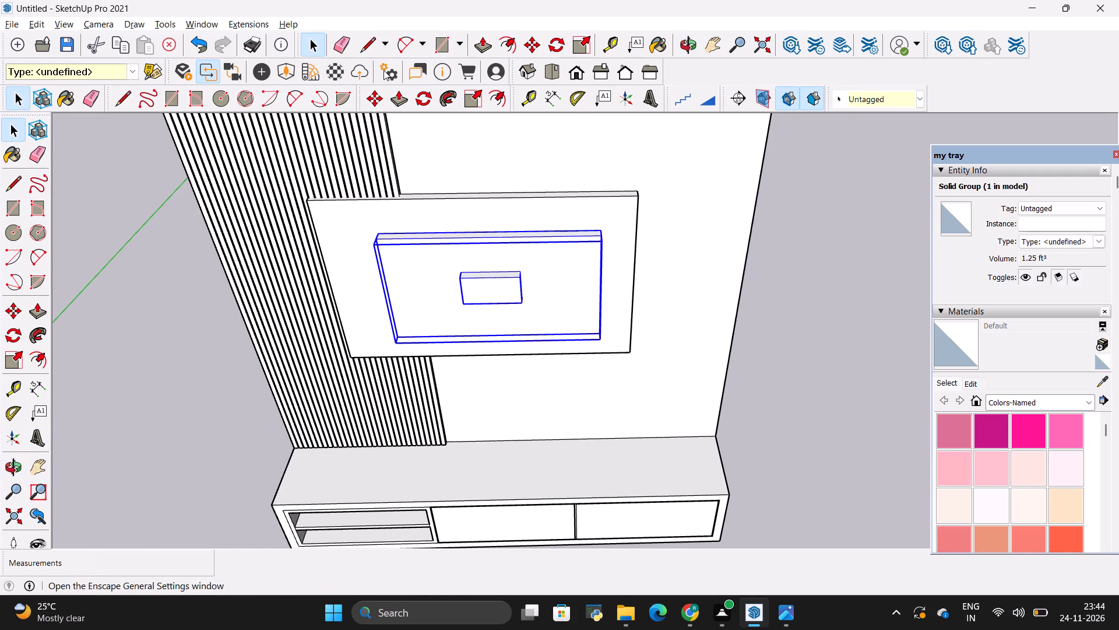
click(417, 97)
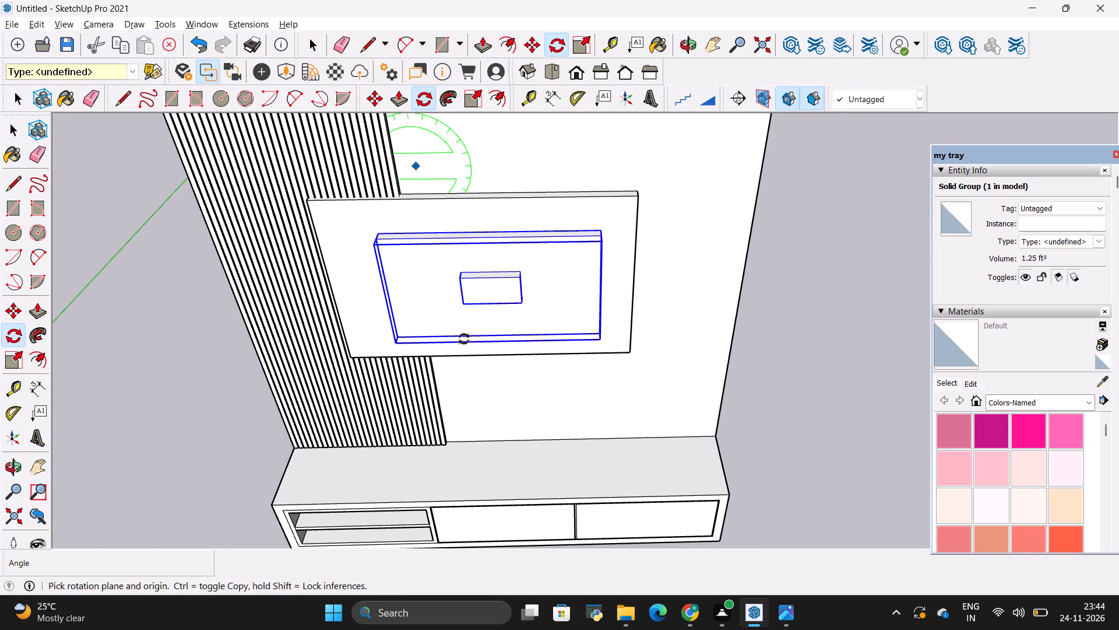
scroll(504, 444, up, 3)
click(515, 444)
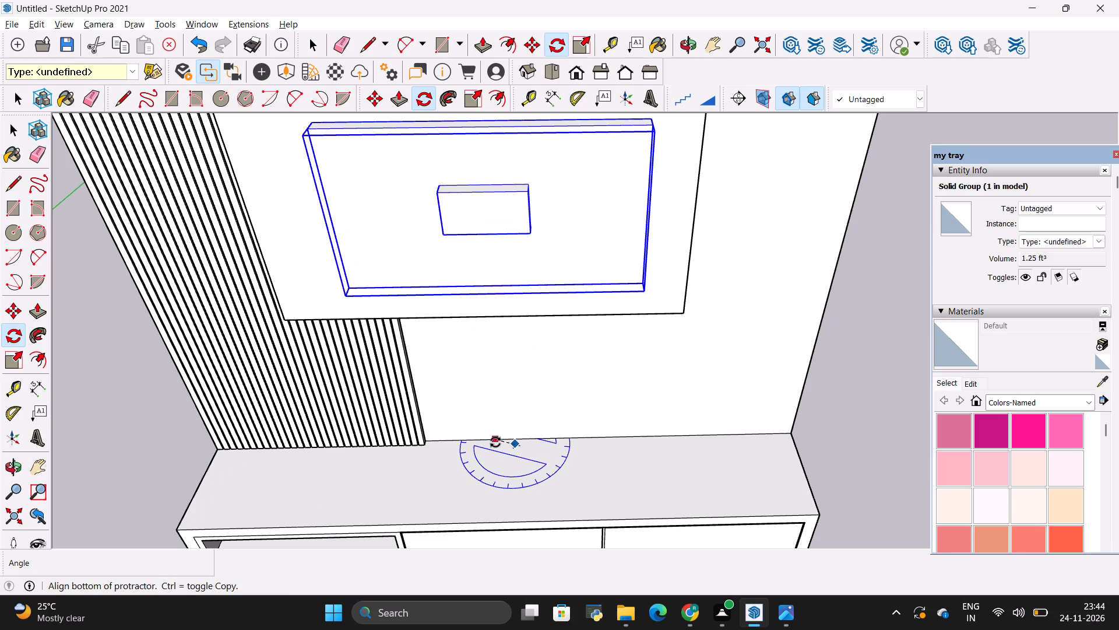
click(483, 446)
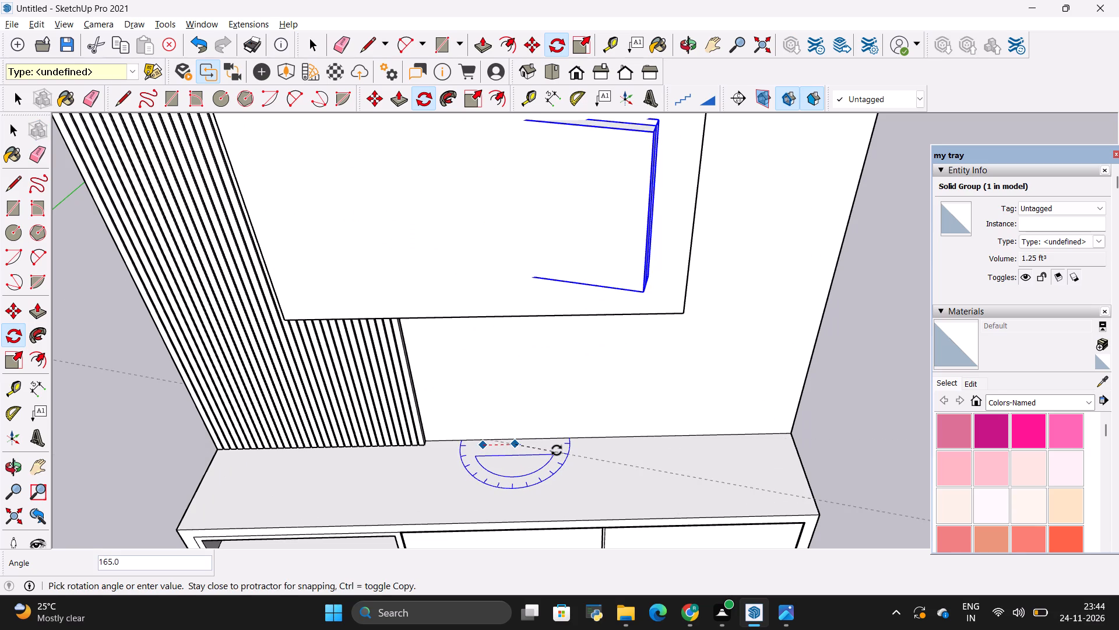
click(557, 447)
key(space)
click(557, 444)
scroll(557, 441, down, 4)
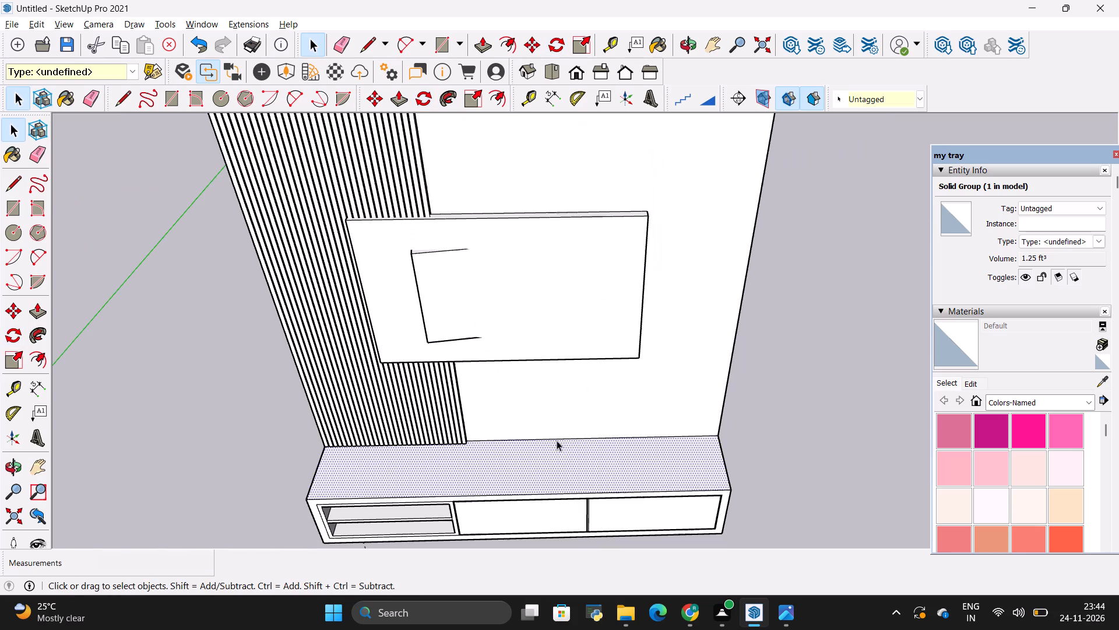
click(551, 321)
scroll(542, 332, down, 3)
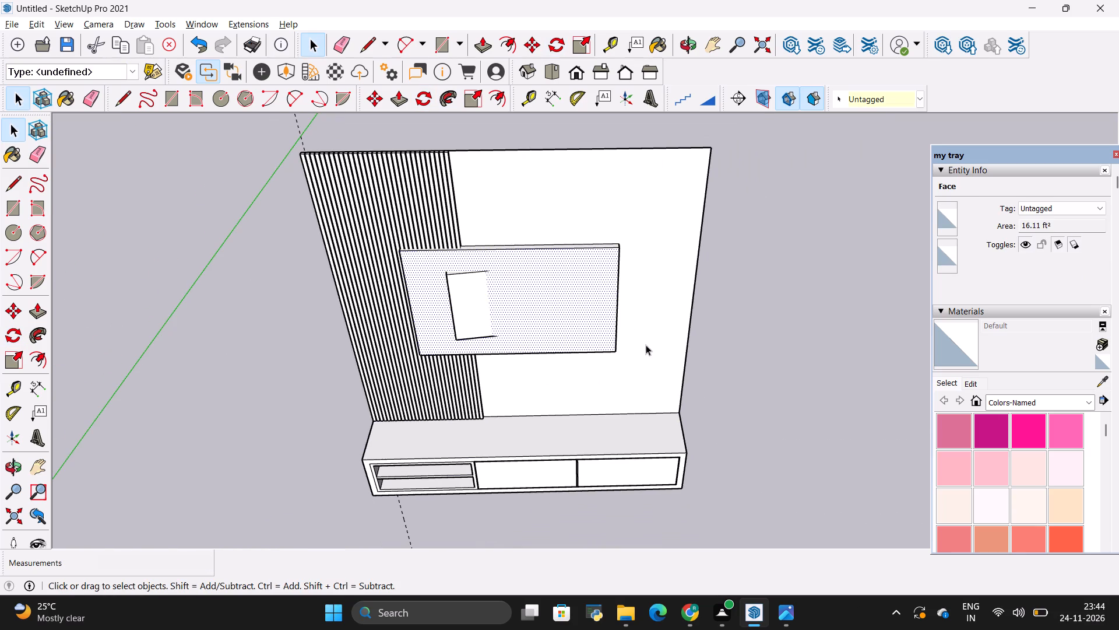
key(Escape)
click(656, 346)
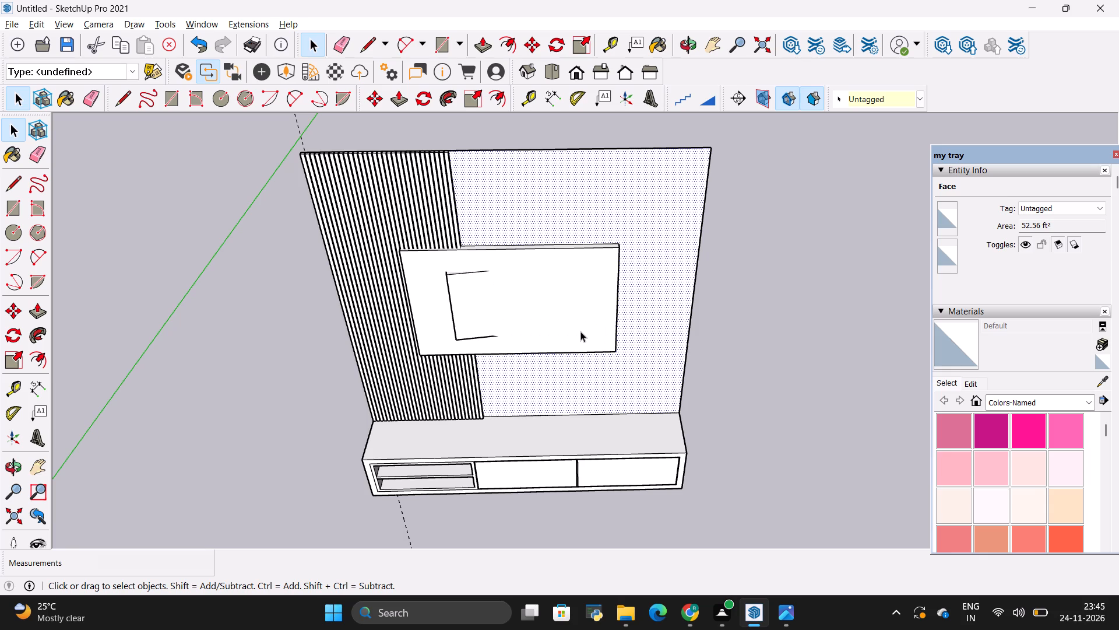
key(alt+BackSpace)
Rotate the TV group 180° about the vertical axis so its small block faces the raised backing panel.
scroll(574, 331, up, 2)
click(573, 331)
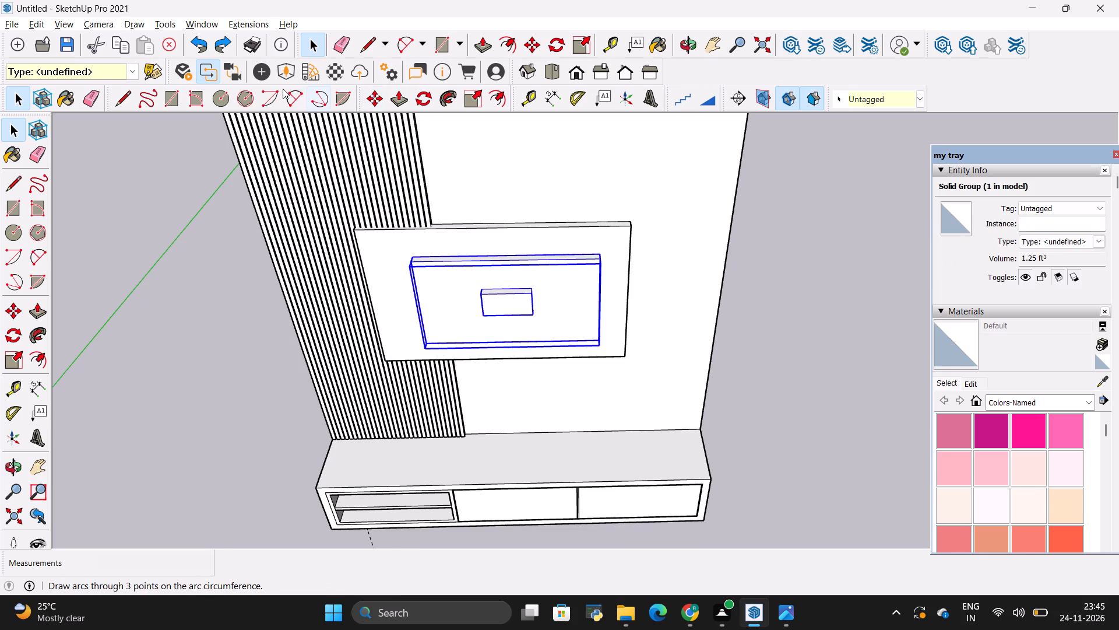
click(425, 102)
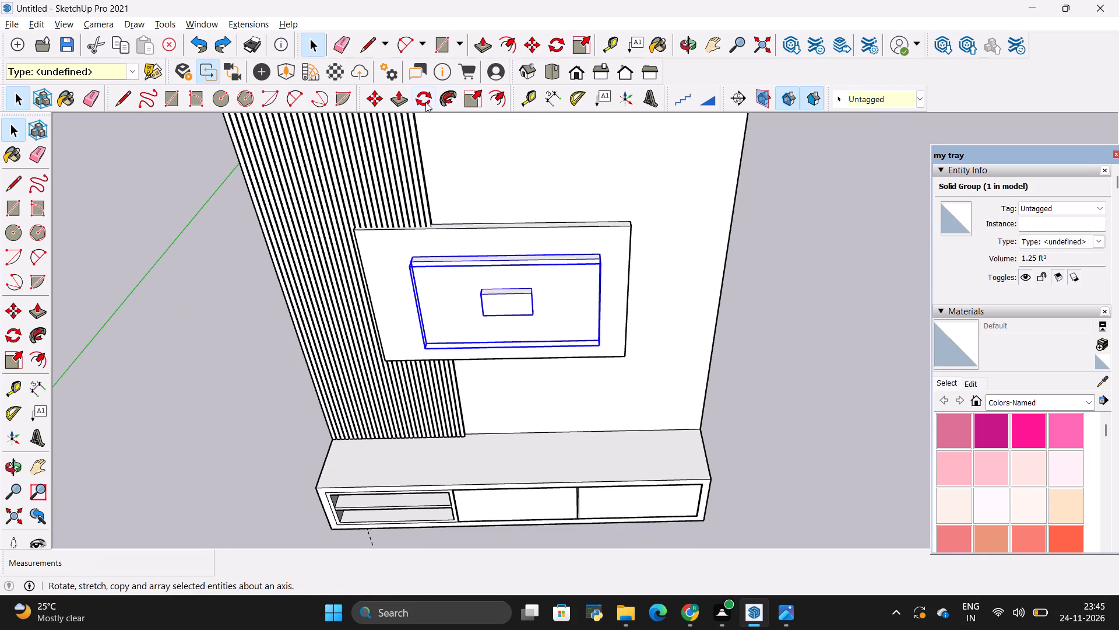
click(517, 459)
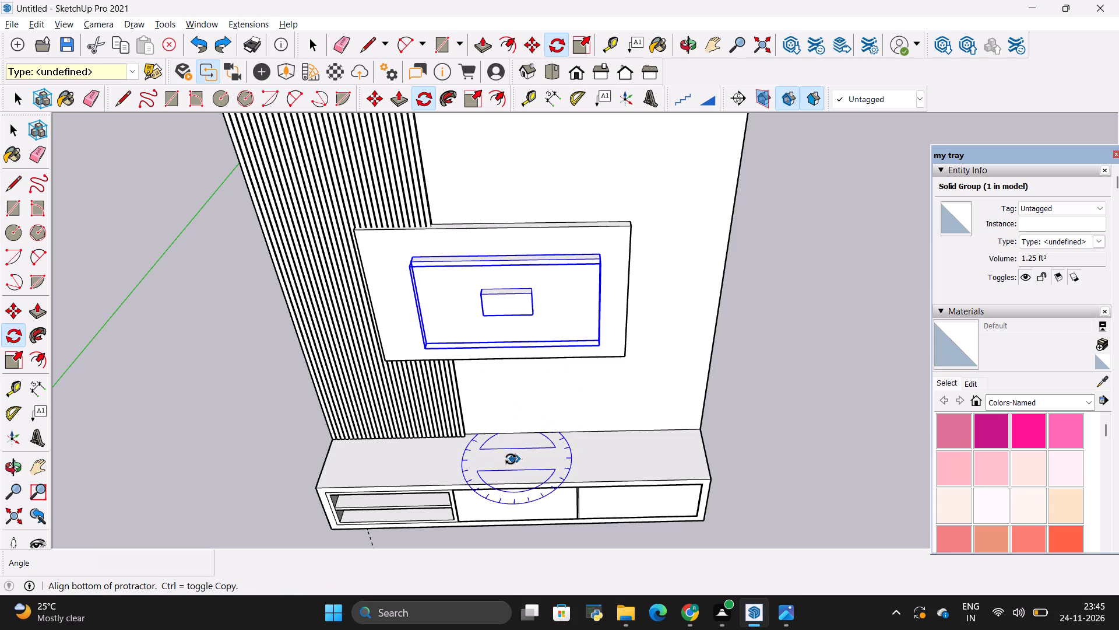
click(499, 460)
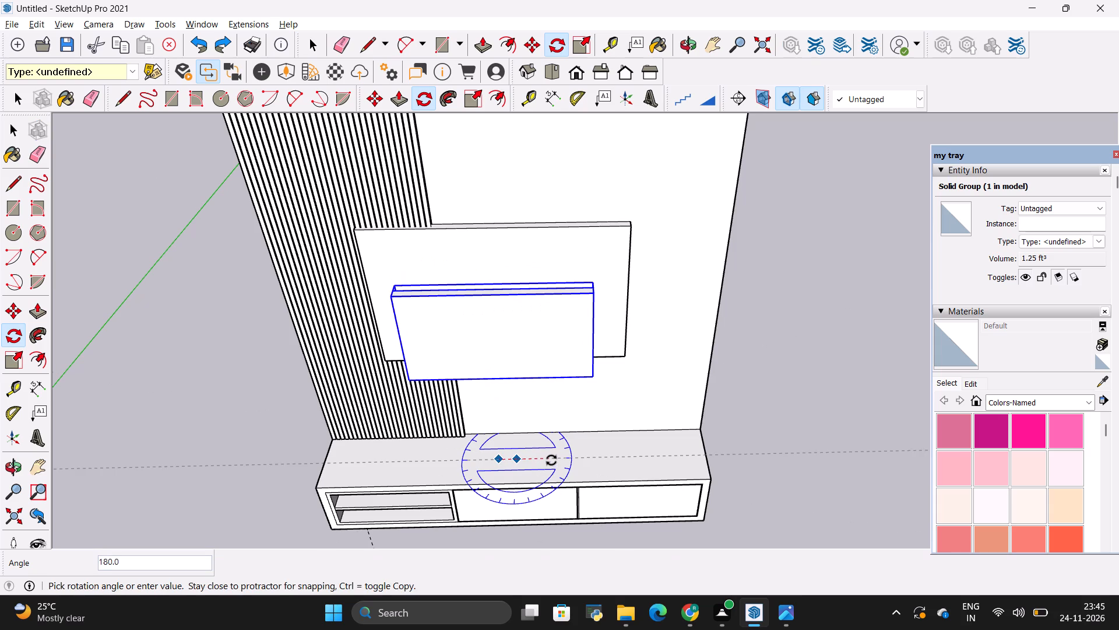
click(551, 460)
key(space)
click(540, 418)
click(532, 346)
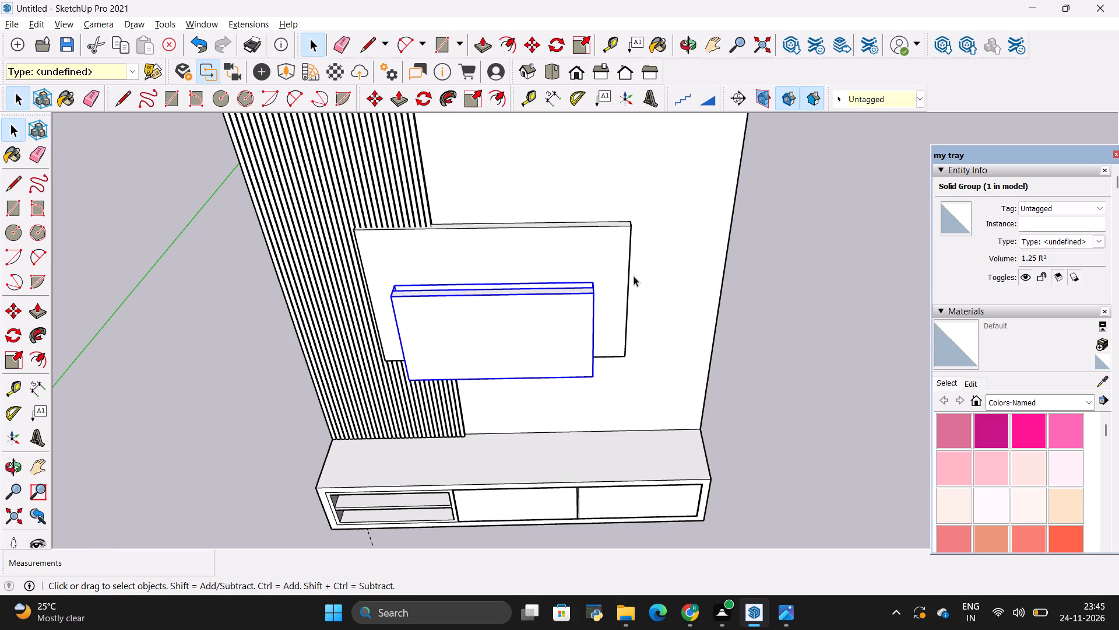
Move the rotated TV group back against the front face of the raised backing panel.
key(space)
click(652, 267)
click(544, 307)
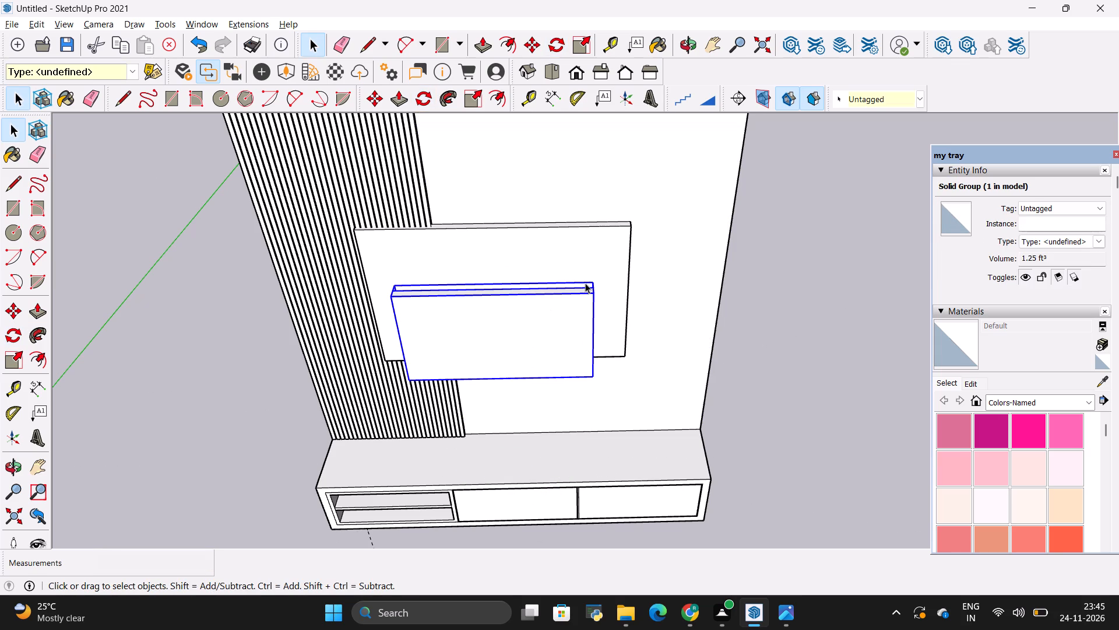
key(m)
click(594, 281)
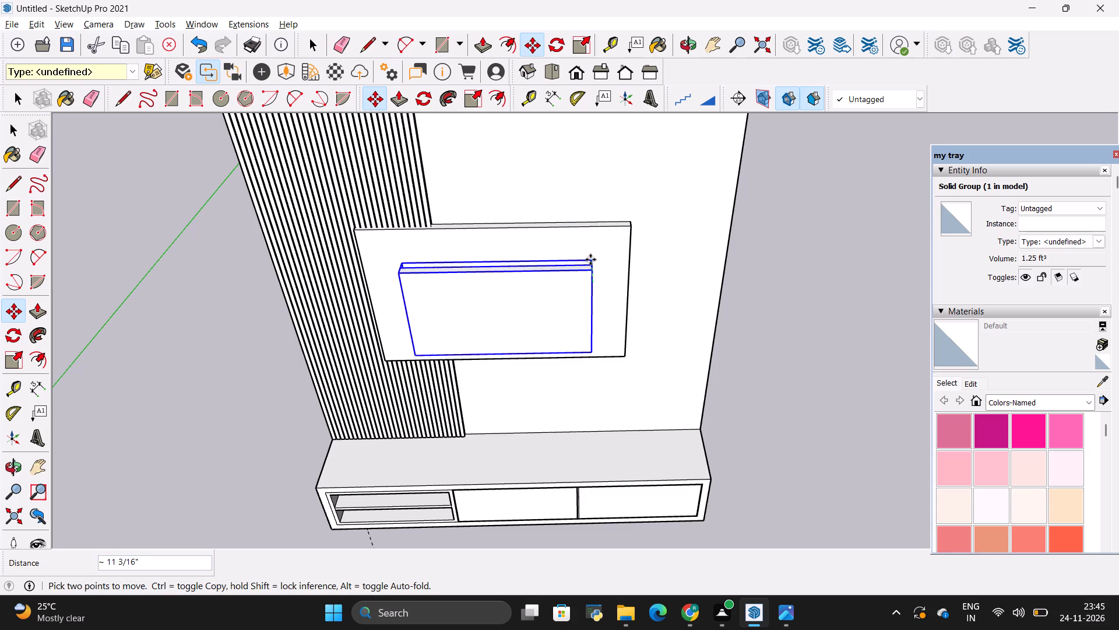
click(590, 260)
key(Escape)
key(Escape)
key(Escape)
click(694, 257)
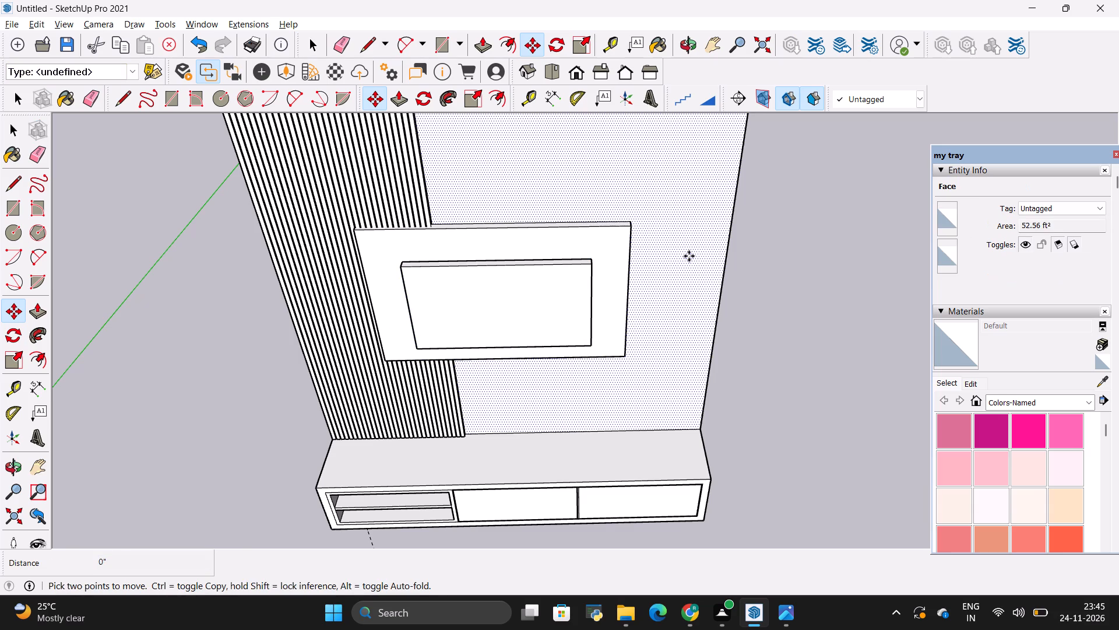
key(space)
click(689, 256)
Examine the wall unit from the side and front to check how the TV sits against the raised panel.
click(19, 463)
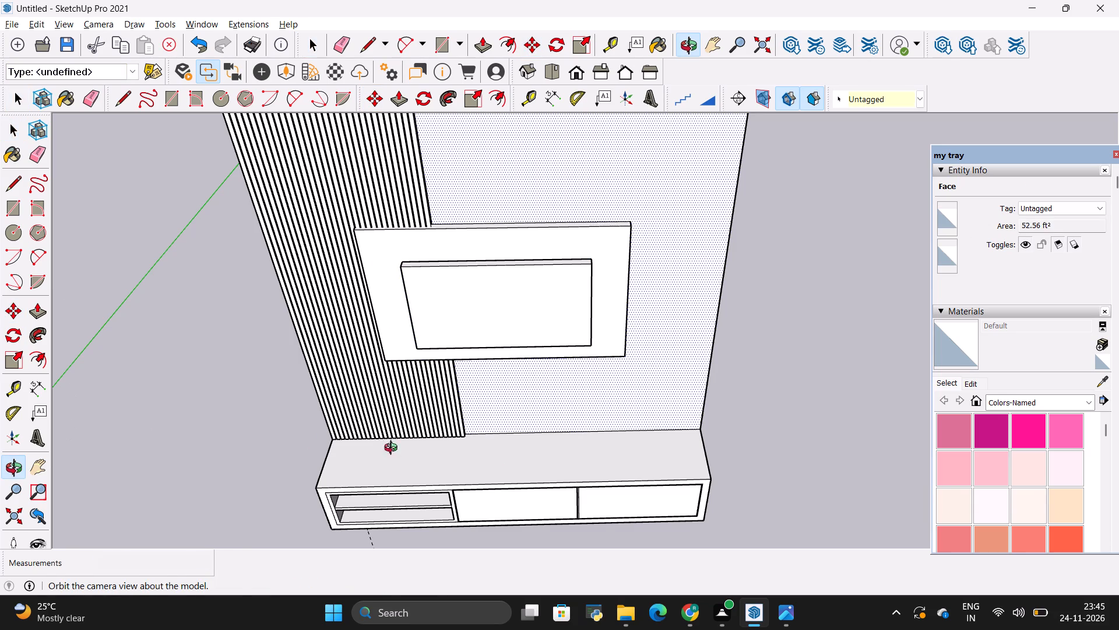
drag(501, 462, 895, 360)
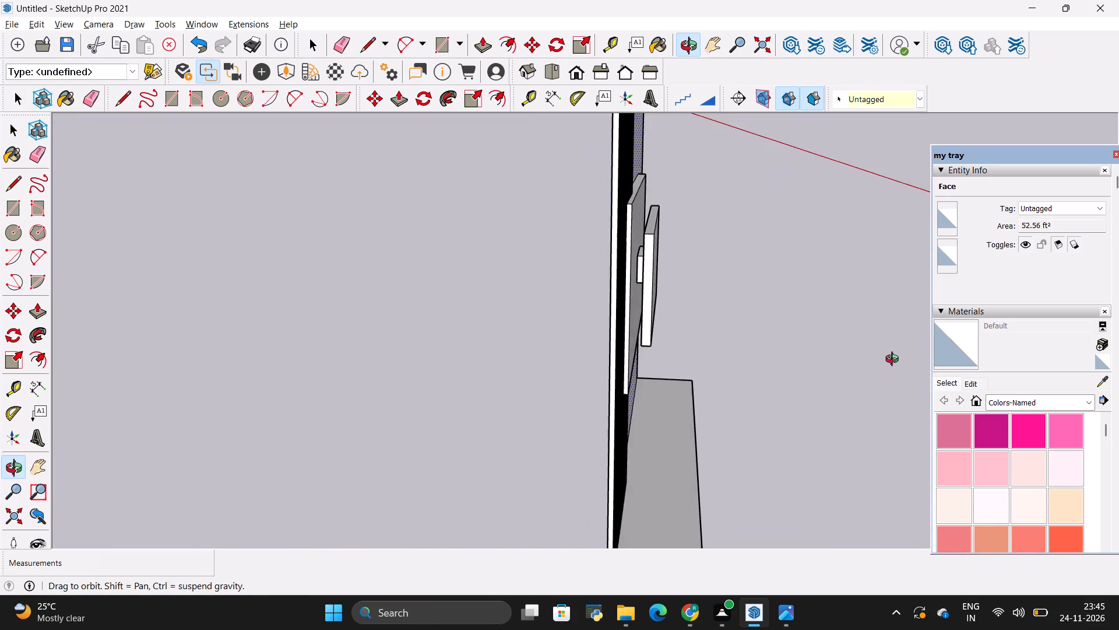
drag(895, 360, 917, 377)
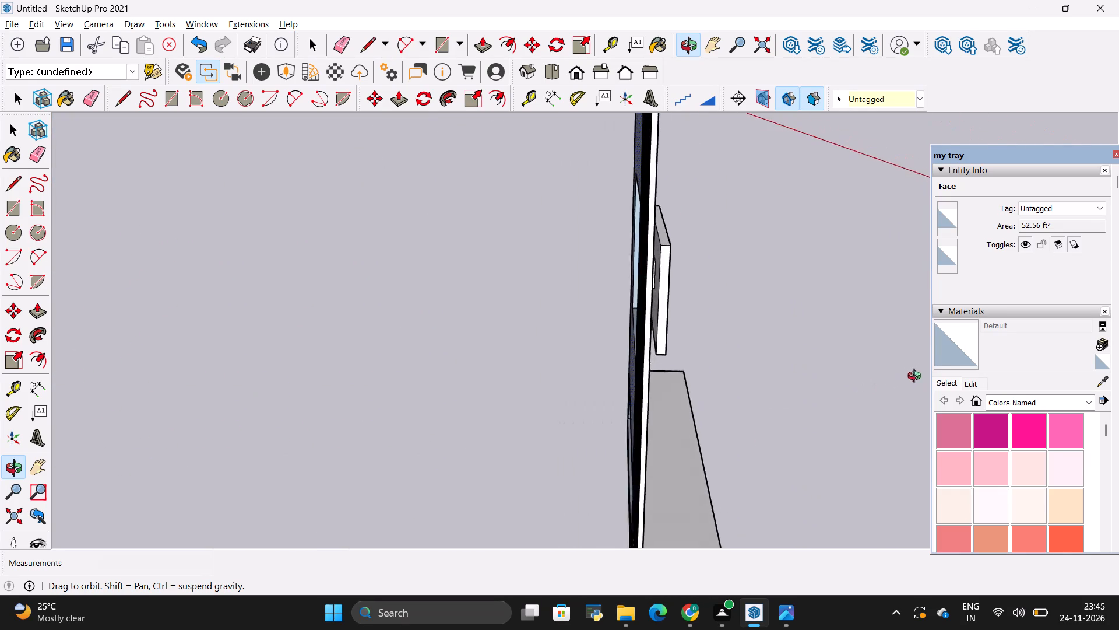
drag(917, 377, 574, 292)
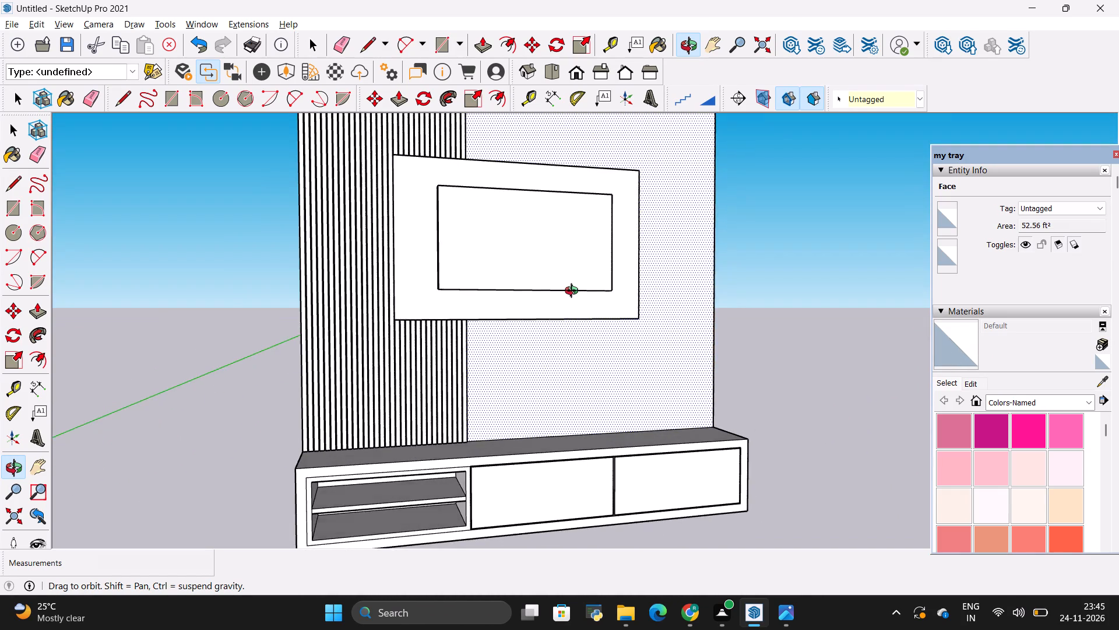
drag(574, 292, 573, 286)
scroll(578, 258, down, 4)
scroll(592, 260, up, 4)
drag(608, 263, 600, 309)
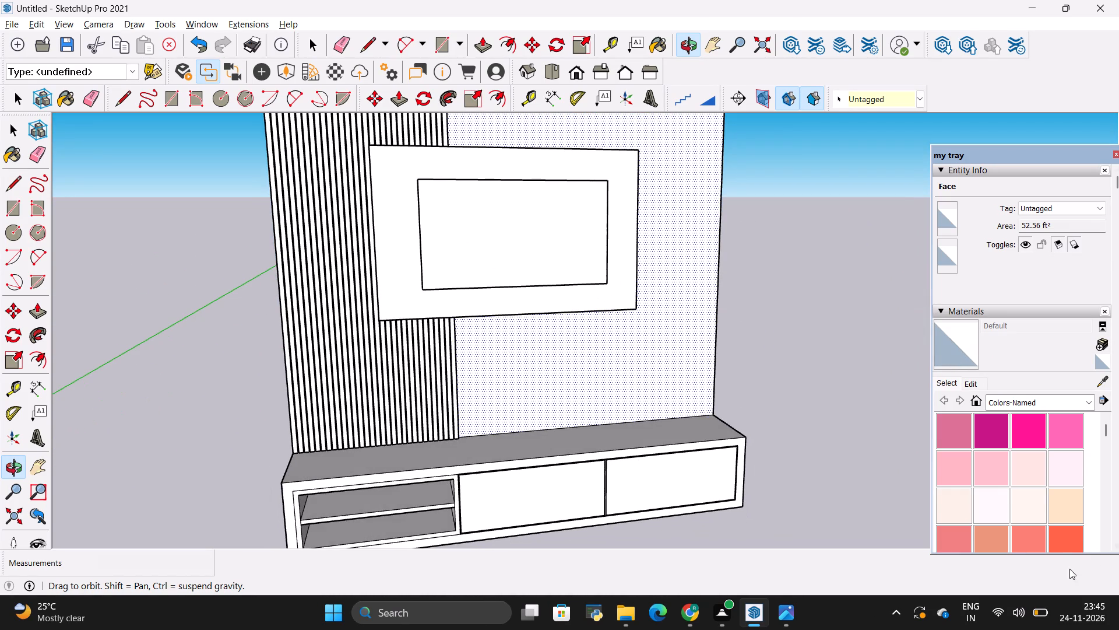
key(space)
key(space)
key(space)
Paint the TV group with the 0137_Black material from the Colors-Named collection.
scroll(1004, 476, down, 20)
scroll(1004, 476, down, 1)
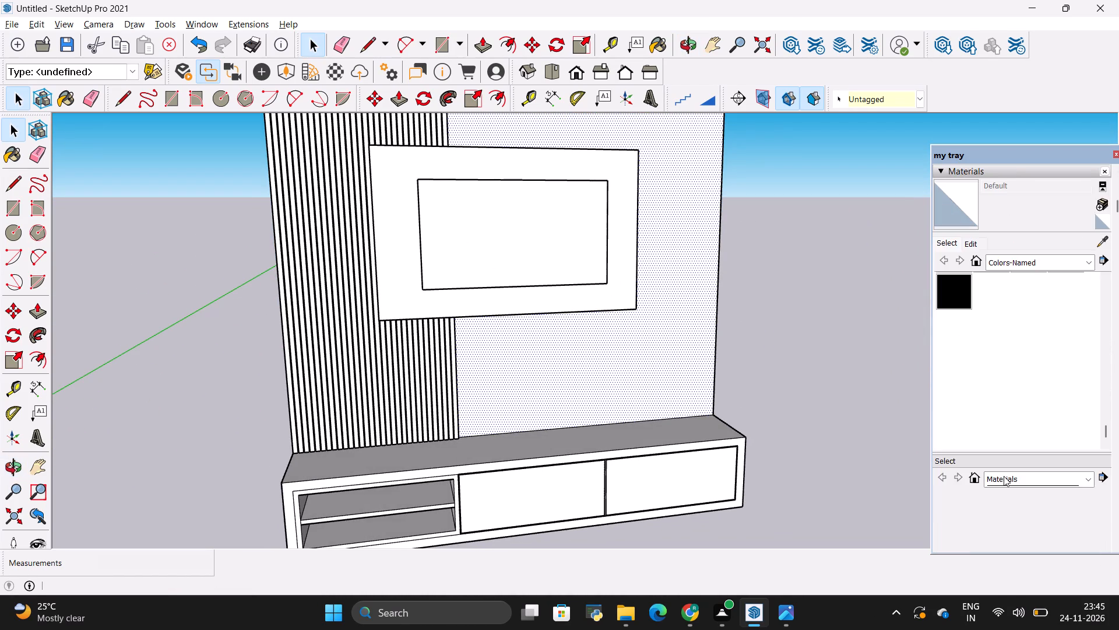
scroll(1000, 481, up, 3)
click(963, 508)
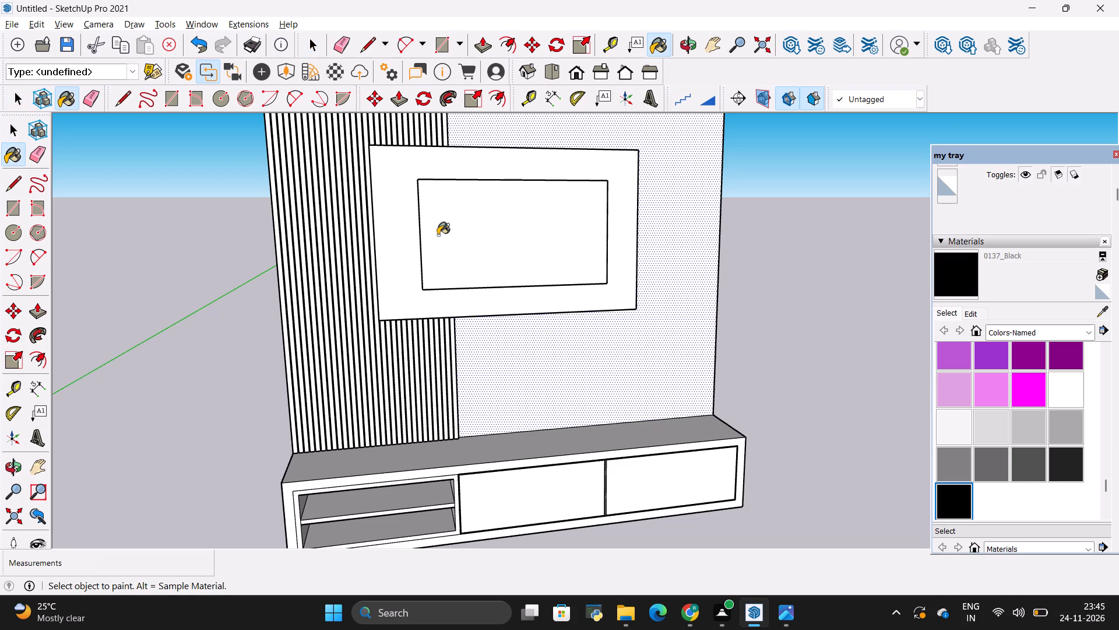
click(449, 237)
key(space)
double_click(780, 275)
key(space)
click(780, 275)
scroll(784, 324, down, 1)
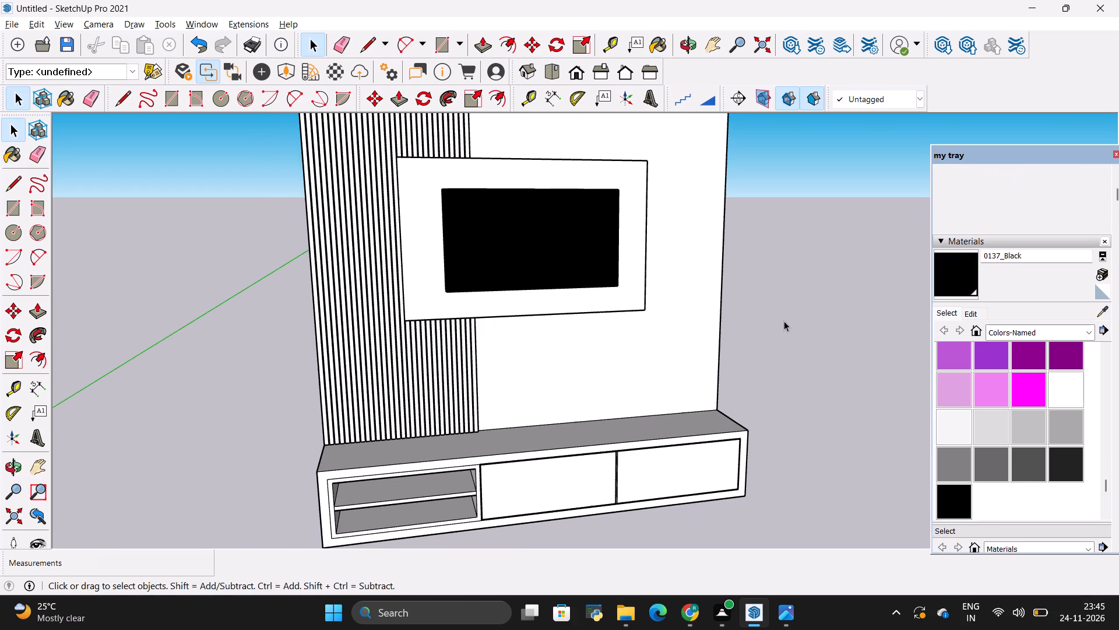
Compare with the reference photo, then enlarge the TV's width and height by scaling the group from its upper corner.
key(alt+Tab)
key(alt+Tab)
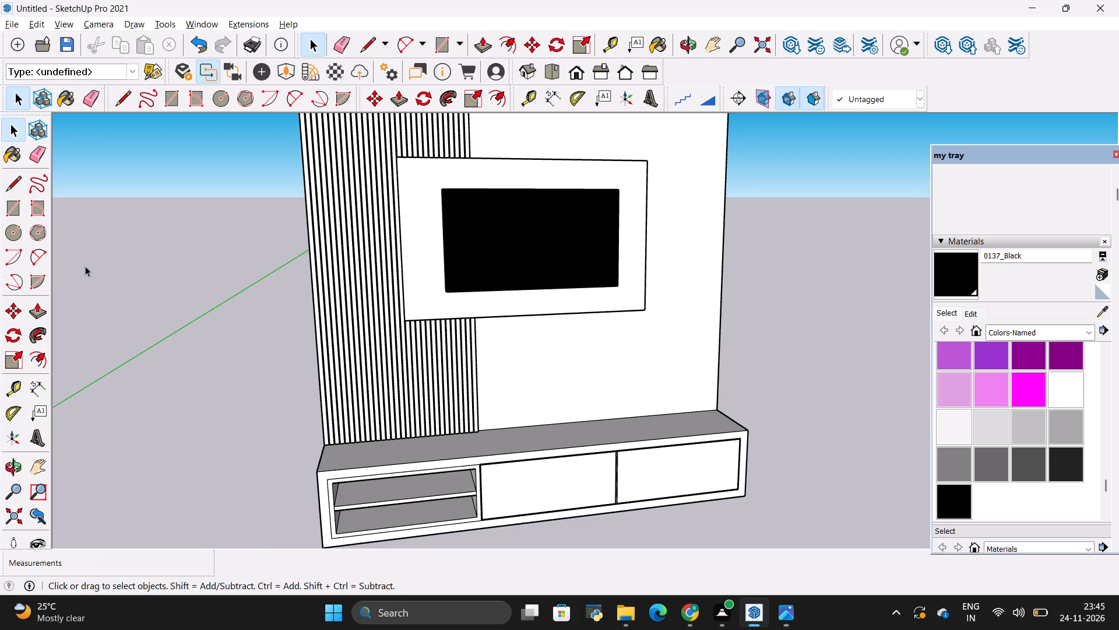
click(7, 472)
drag(150, 277, 390, 435)
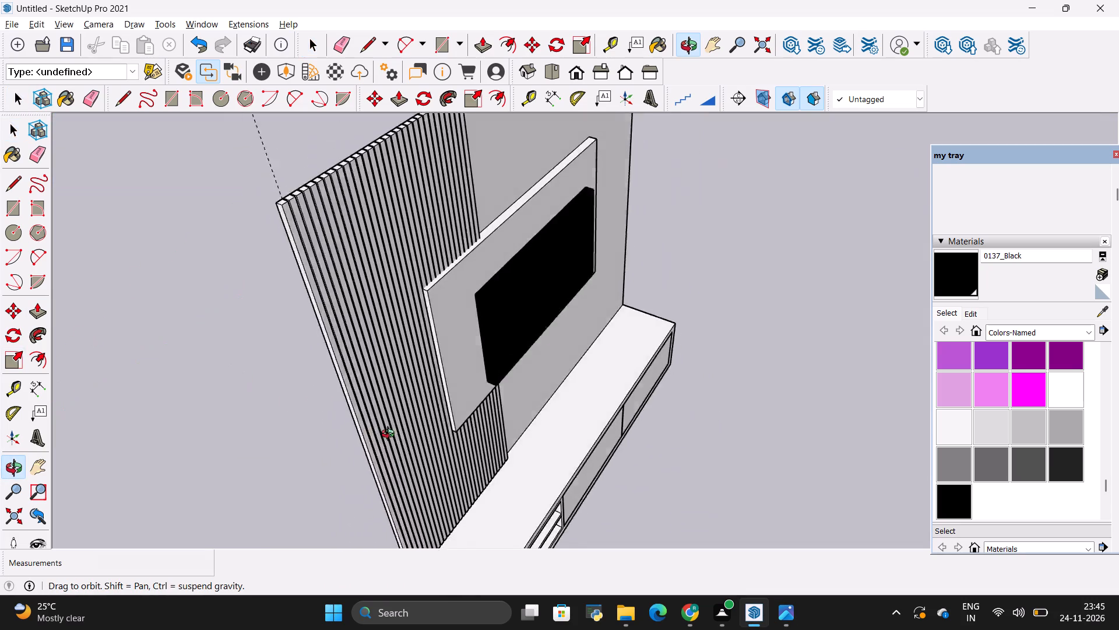
drag(390, 435, 307, 341)
key(space)
click(496, 265)
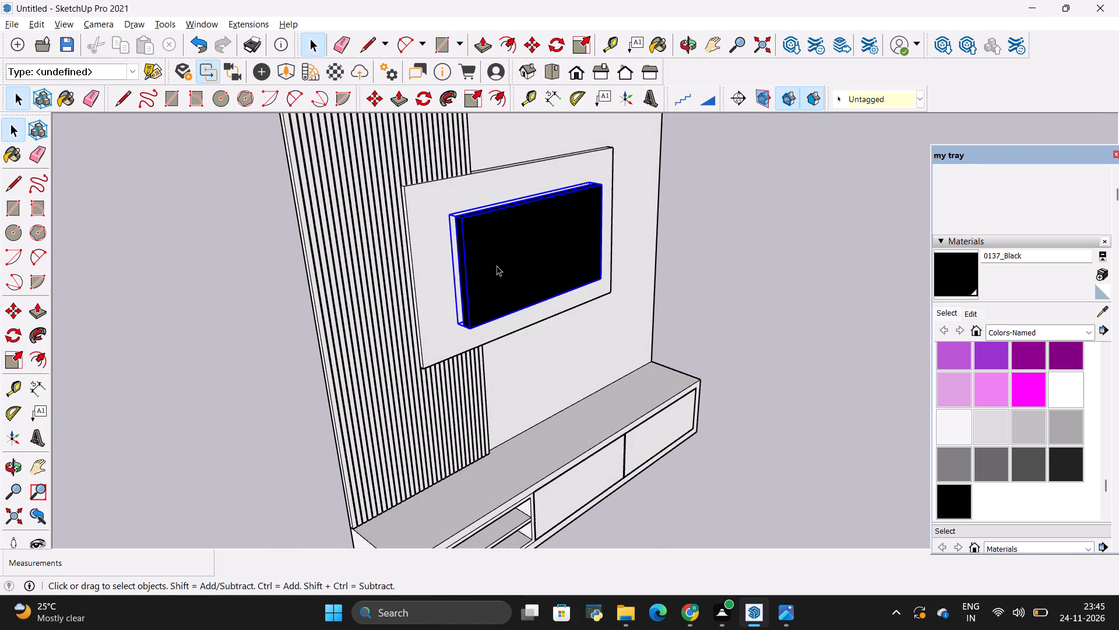
key(s)
click(450, 213)
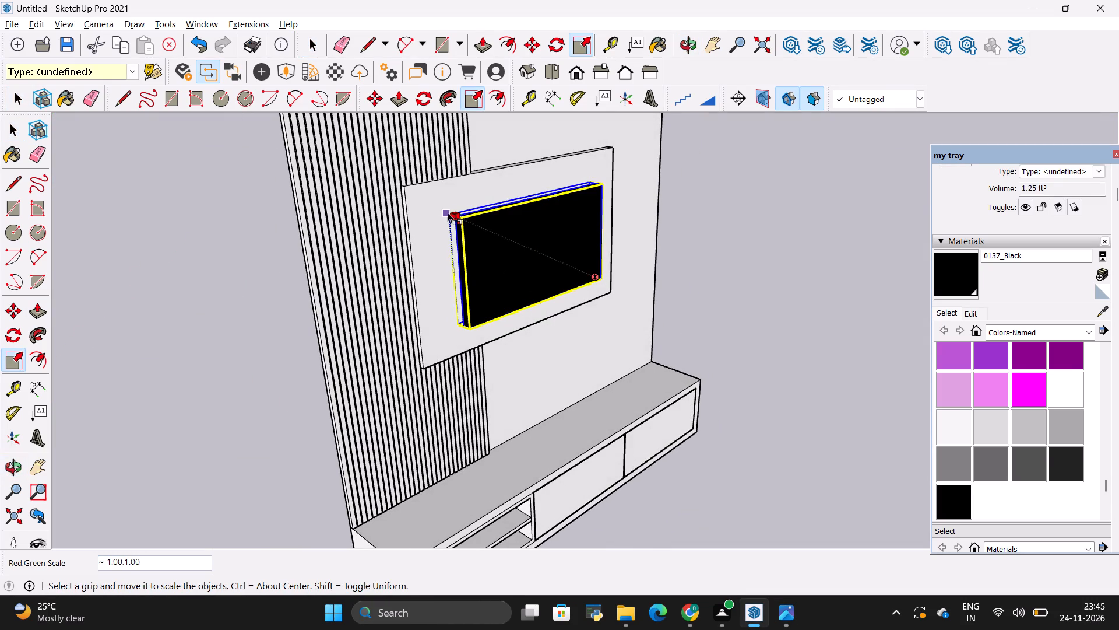
click(415, 205)
key(space)
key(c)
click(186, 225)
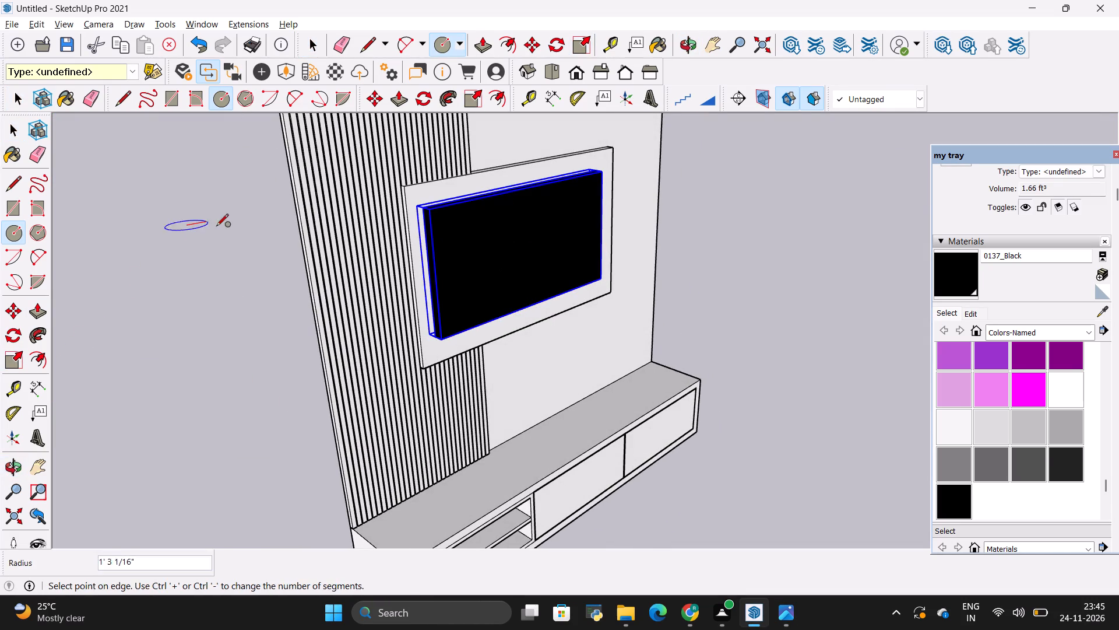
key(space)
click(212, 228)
Move the black TV group by its upper corner about 1' 10 9/16" to shift it toward the middle of the raised backing panel.
click(464, 261)
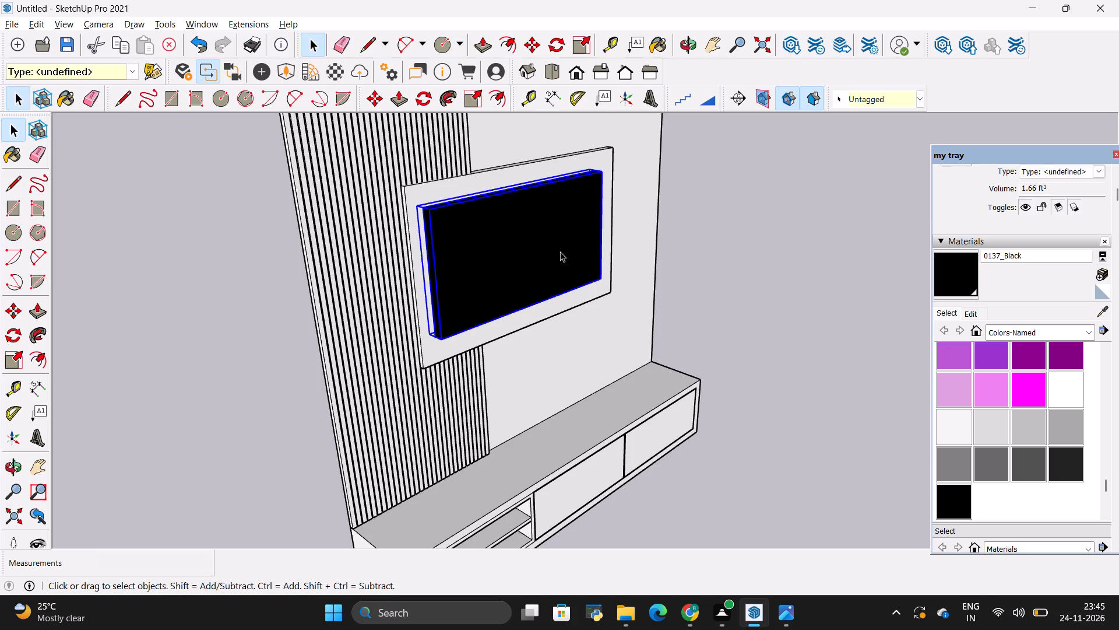
click(16, 458)
drag(703, 389, 684, 400)
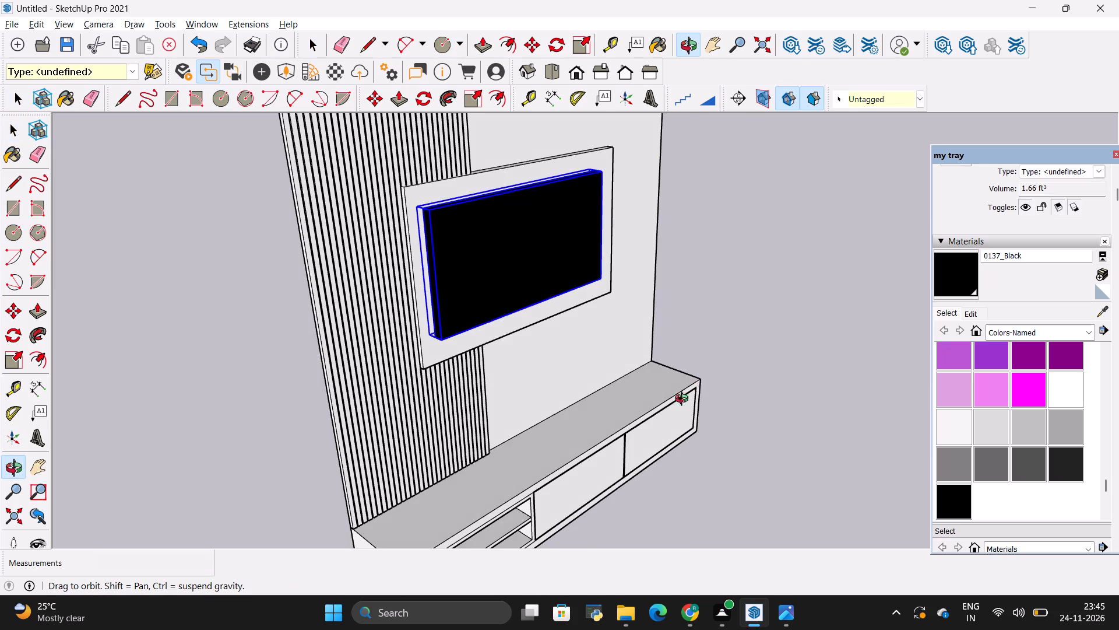
drag(684, 400, 471, 381)
scroll(644, 160, up, 3)
key(space)
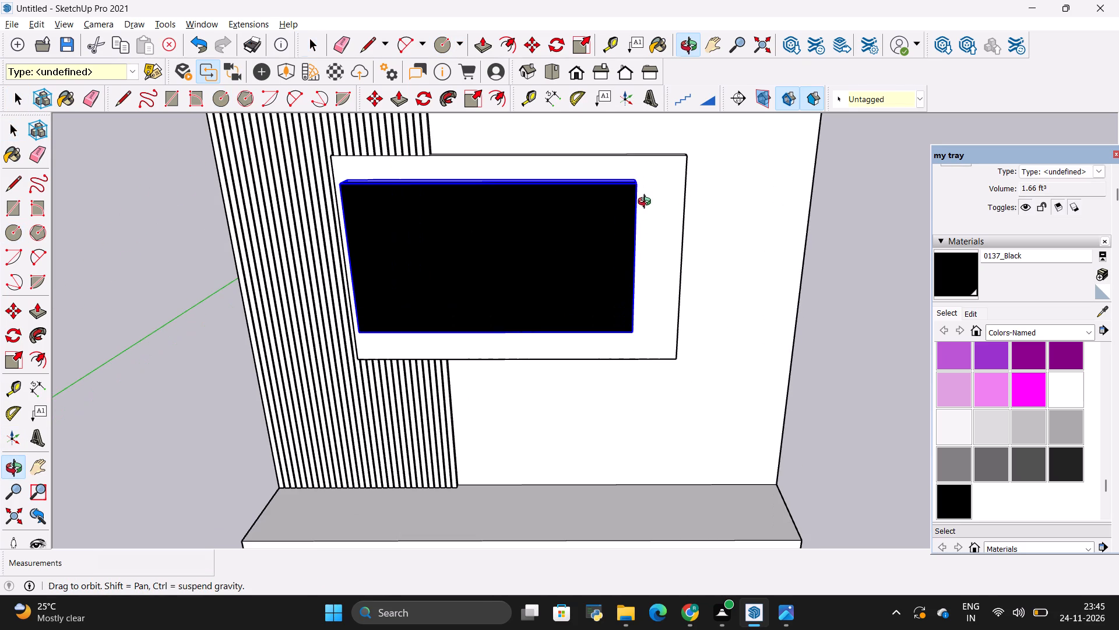
click(629, 222)
key(m)
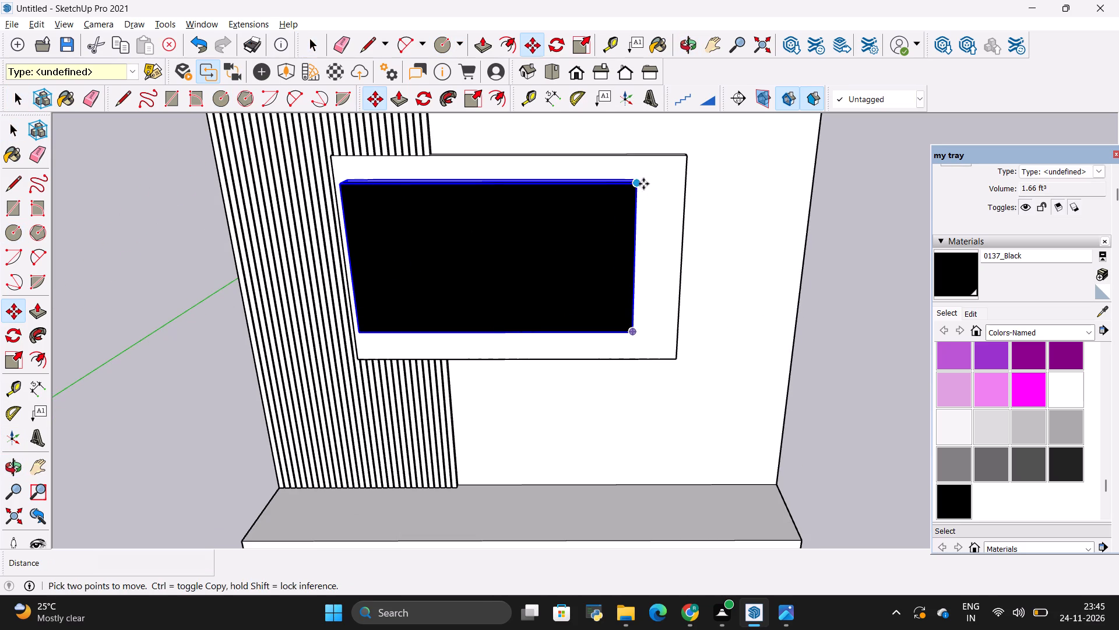
click(641, 177)
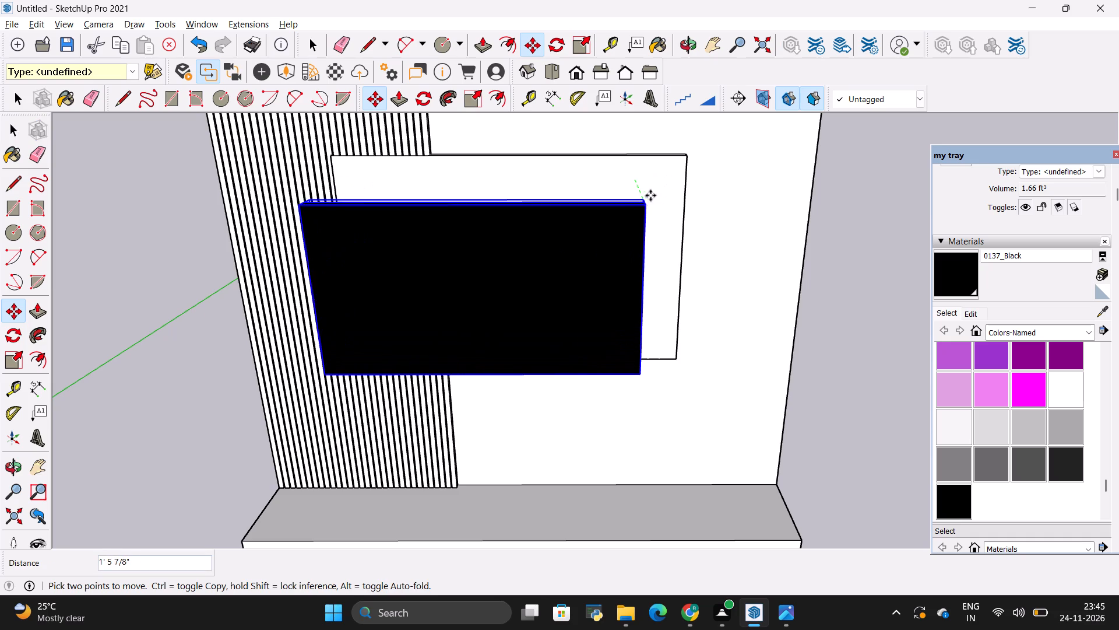
scroll(660, 194, up, 6)
scroll(658, 177, down, 8)
scroll(665, 195, up, 4)
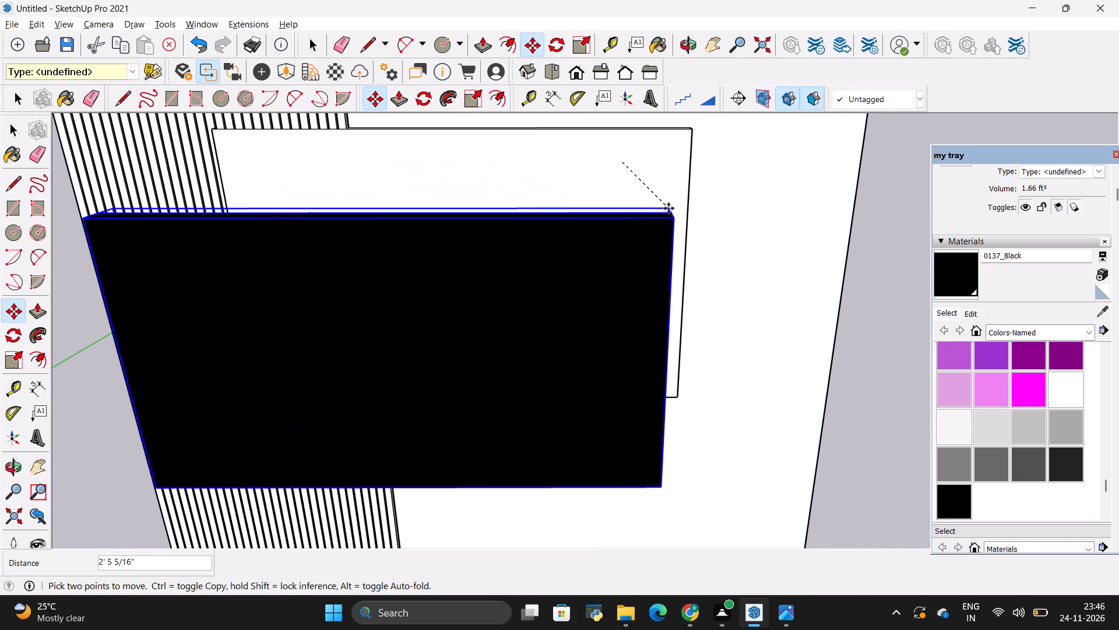
click(660, 194)
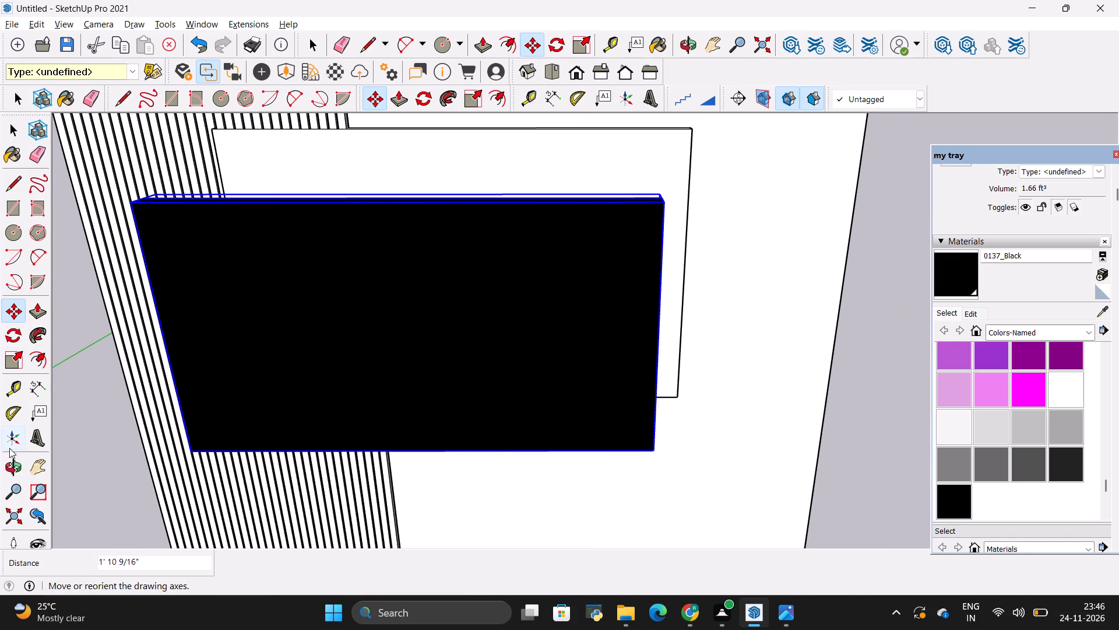
Move the TV group by its rear lower corner back toward the front face of the raised backing panel, then deselect it.
click(7, 462)
drag(339, 471, 83, 422)
drag(635, 293, 585, 323)
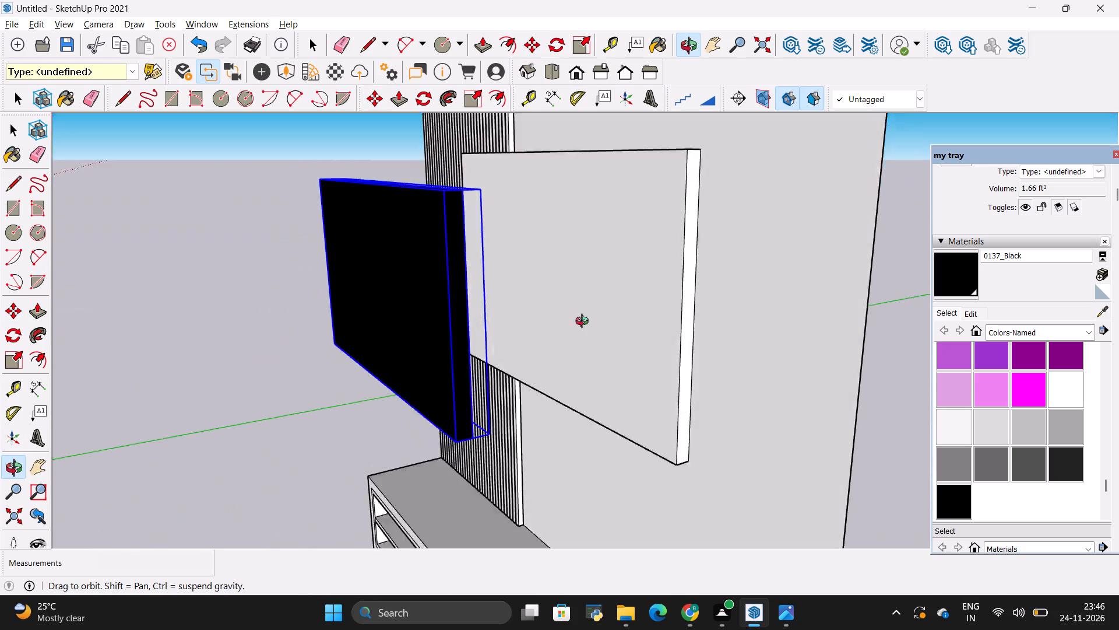
drag(585, 323, 575, 311)
key(space)
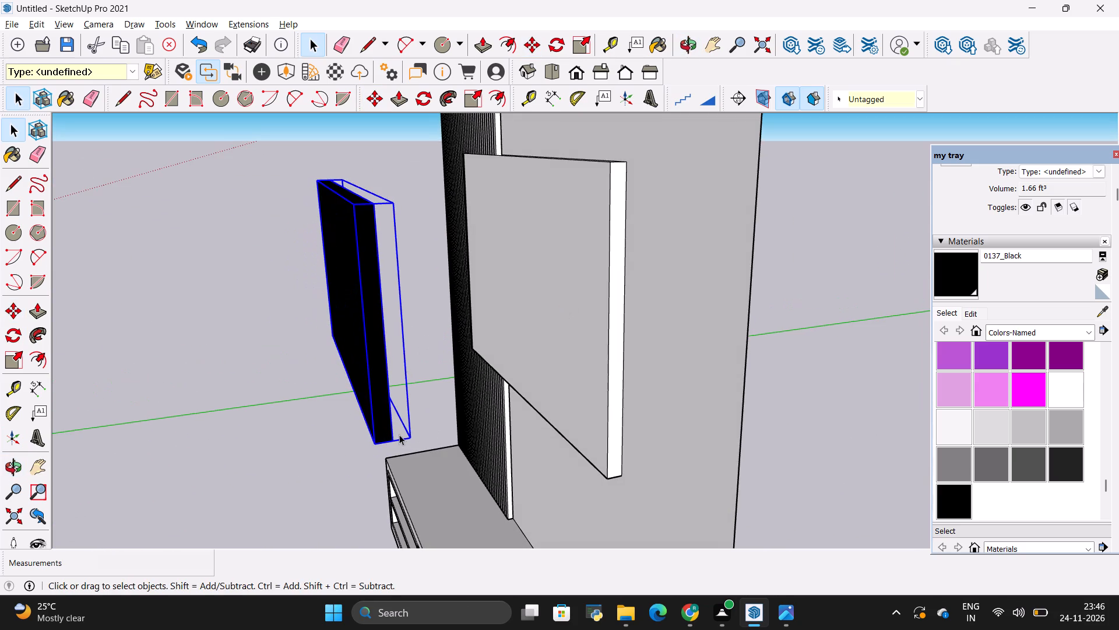
key(m)
click(412, 440)
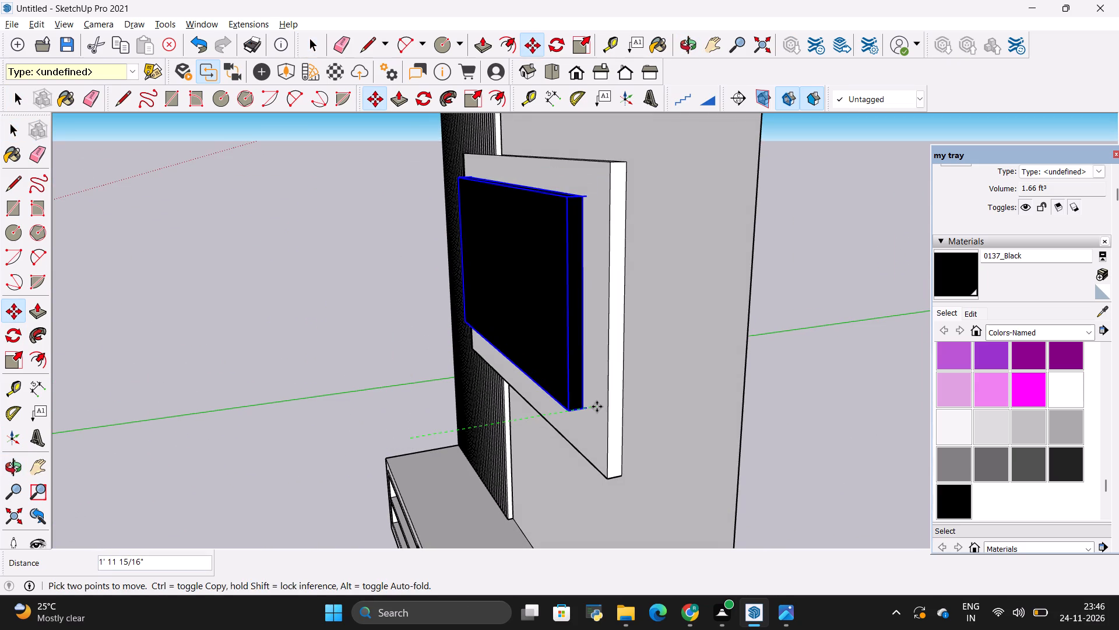
click(589, 418)
key(space)
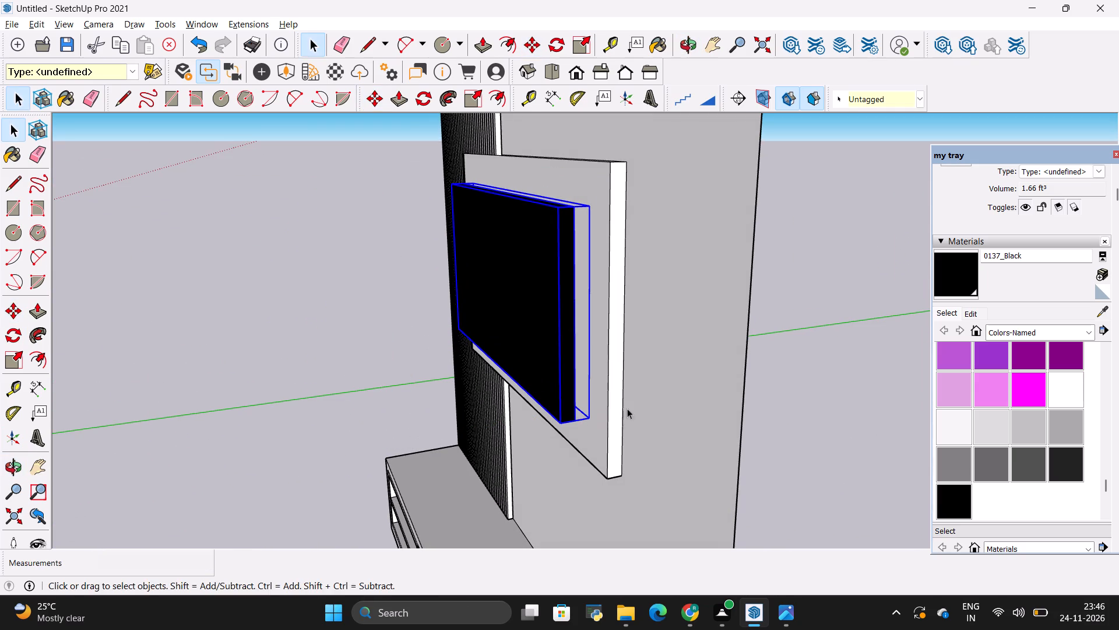
click(649, 407)
Examine the TV's placement on the raised panel from the front and compare the whole wall unit with the reference photo.
click(20, 460)
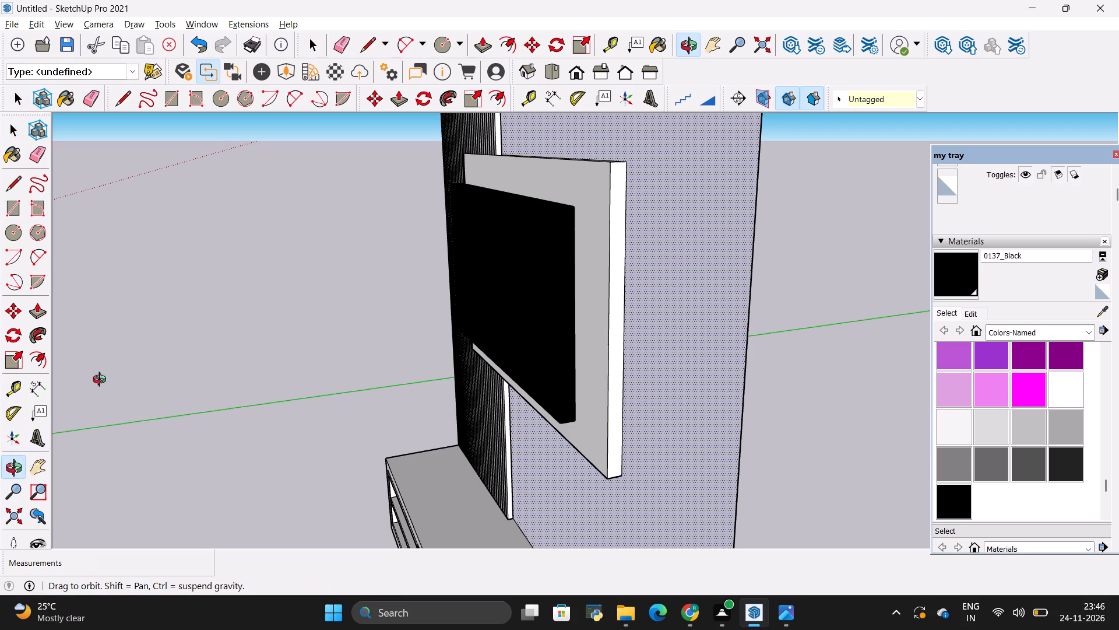
drag(105, 374, 392, 313)
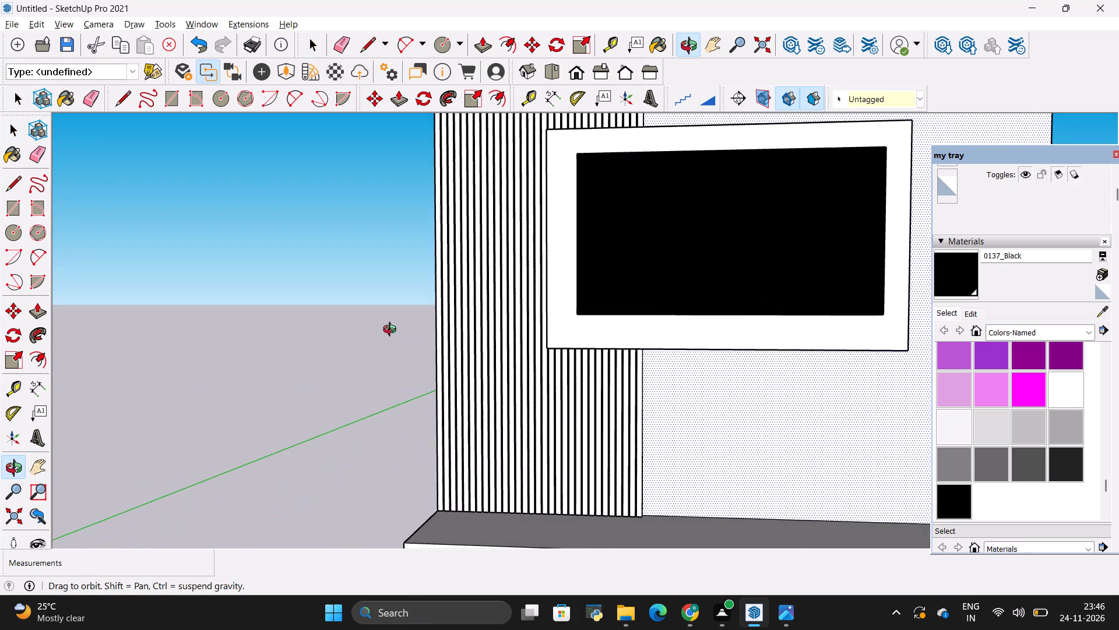
scroll(392, 331, down, 4)
drag(596, 384, 655, 389)
key(space)
key(space)
double_click(161, 330)
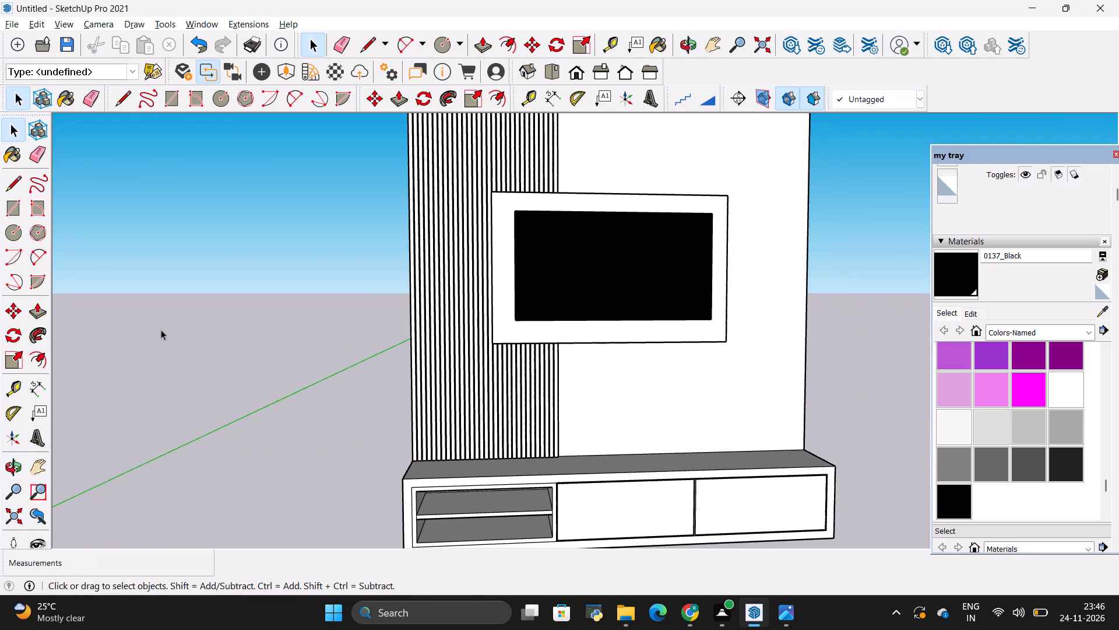
key(alt+Tab)
key(alt+Tab)
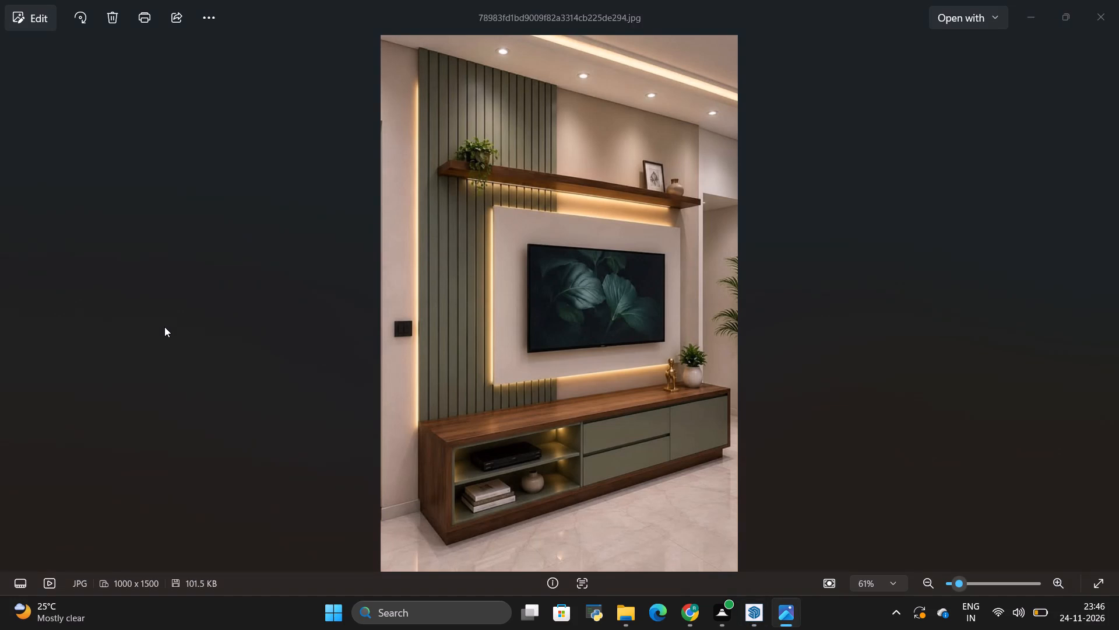
scroll(221, 291, down, 4)
scroll(378, 288, up, 3)
key(alt+Tab)
key(alt+Tab)
scroll(460, 445, down, 1)
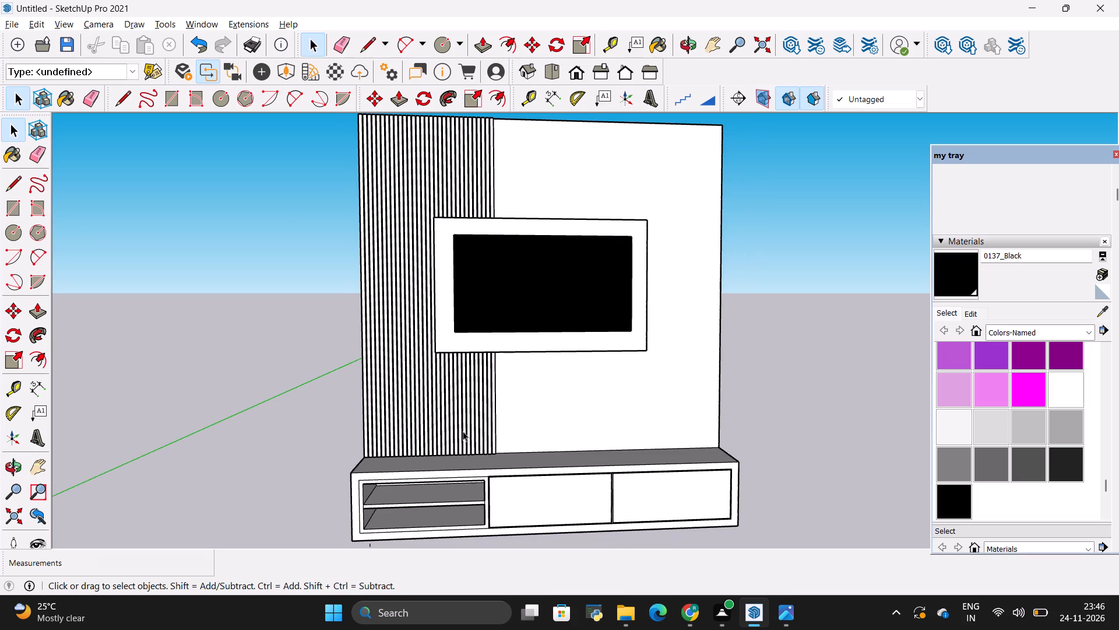
scroll(432, 360, down, 1)
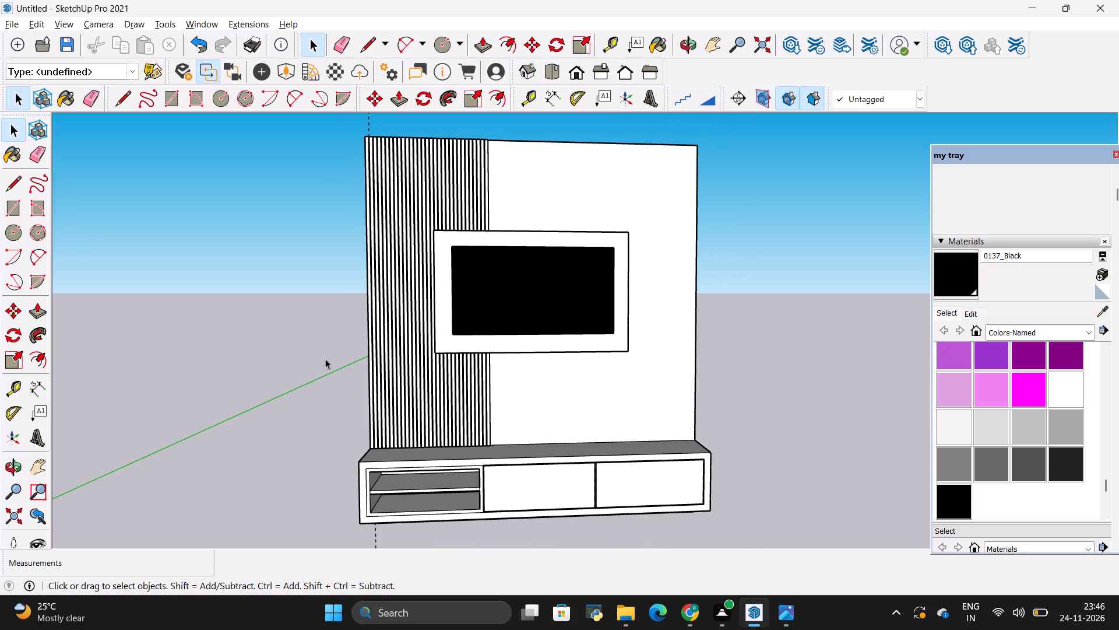
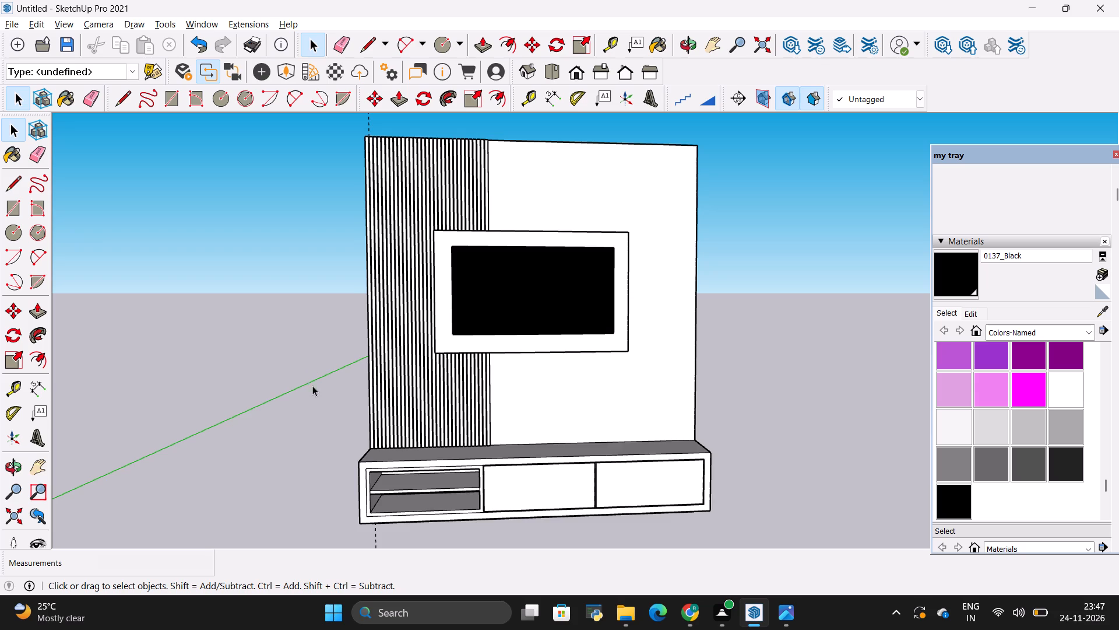
Examine the TV wall unit from the side and the front and compare it with the reference photo for the next missing element.
scroll(314, 388, down, 2)
scroll(364, 395, up, 2)
key(Escape)
key(Escape)
key(Escape)
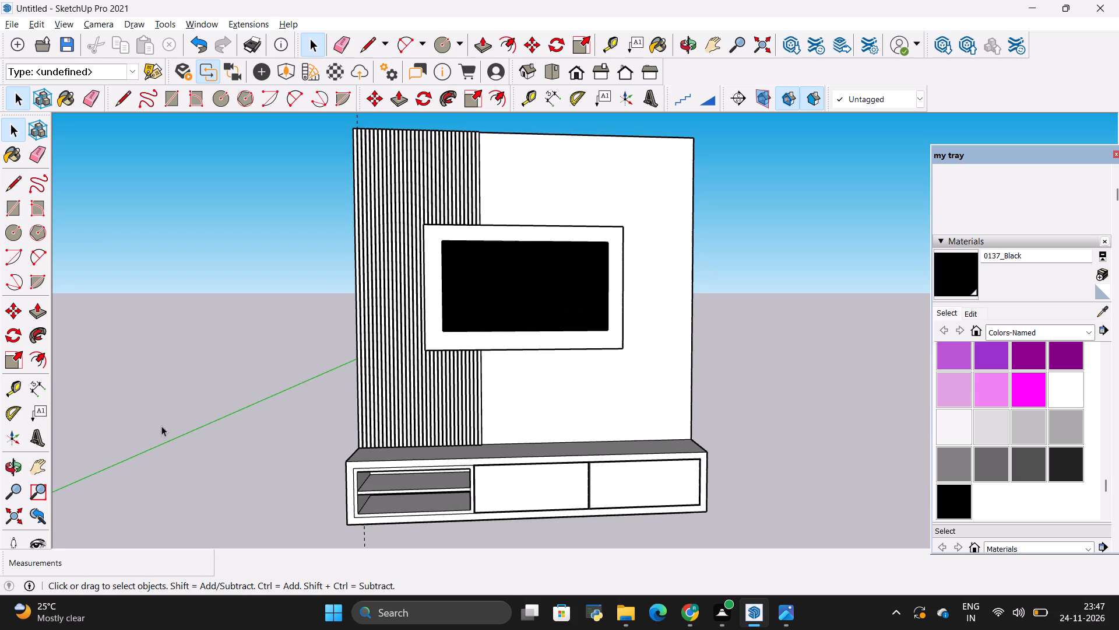
key(Escape)
key(Escape)
click(8, 466)
drag(161, 338, 653, 393)
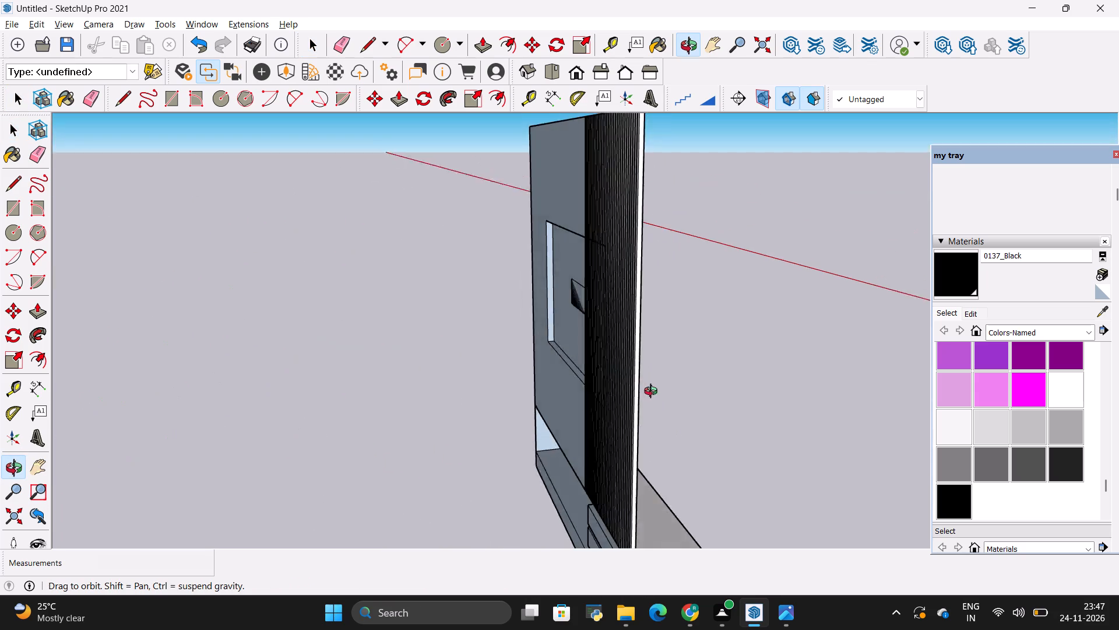
drag(653, 393, 224, 389)
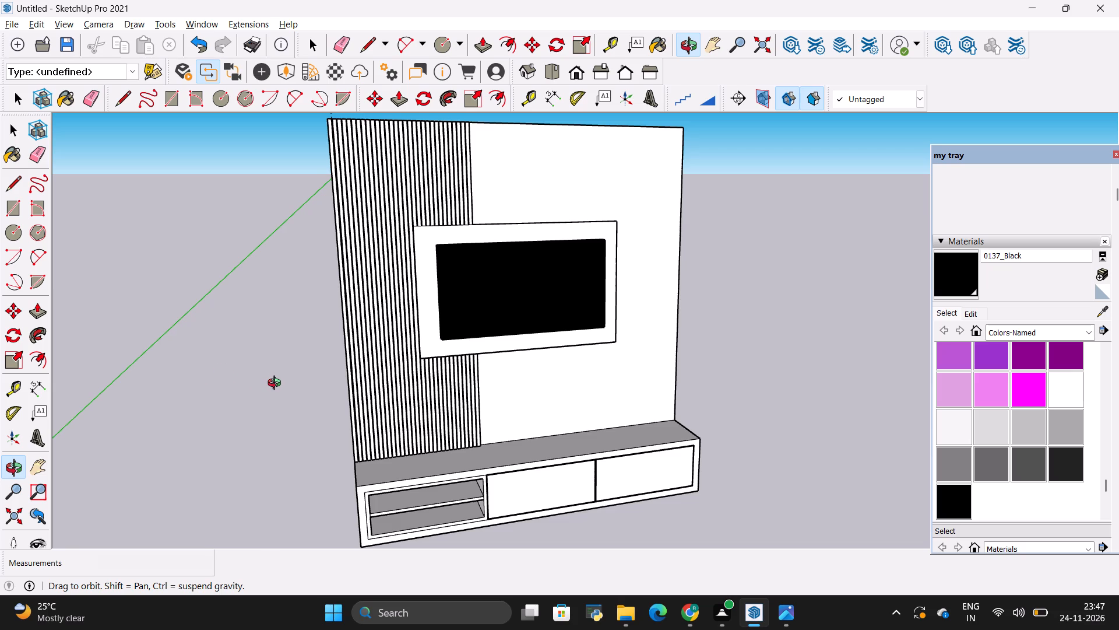
key(alt+Tab)
key(alt+Tab)
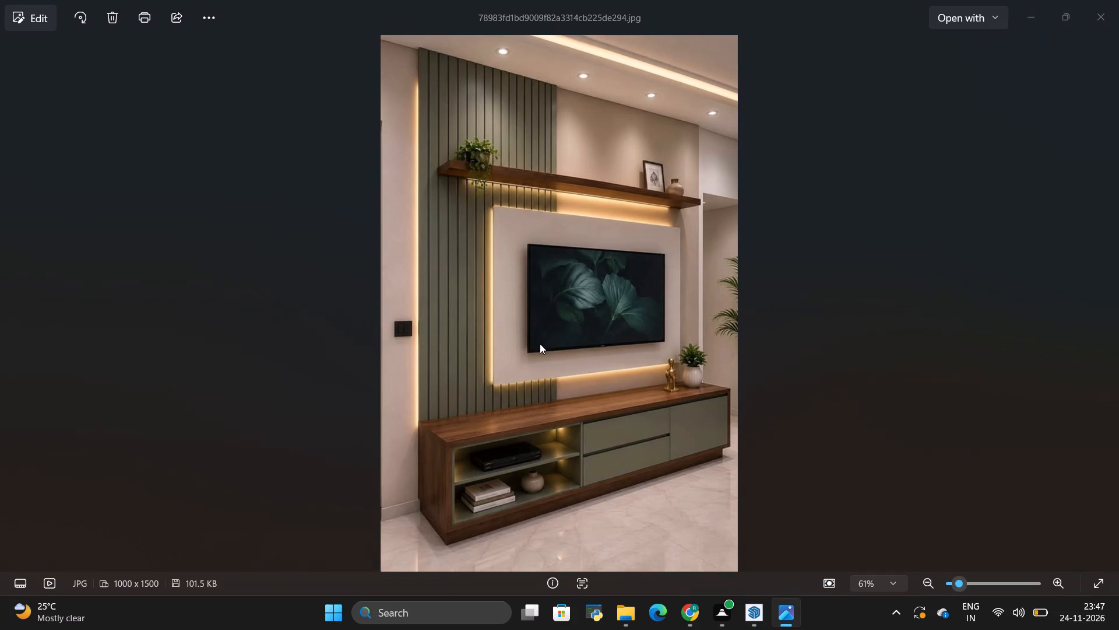
scroll(460, 402, down, 1)
key(alt+Tab)
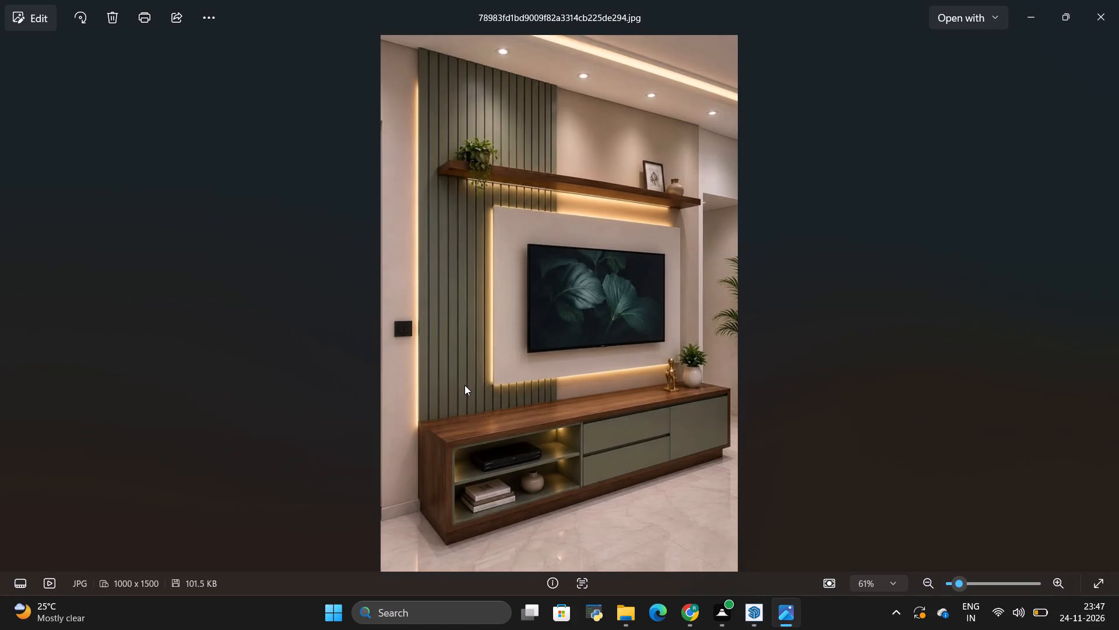
key(alt+Tab)
scroll(490, 200, up, 4)
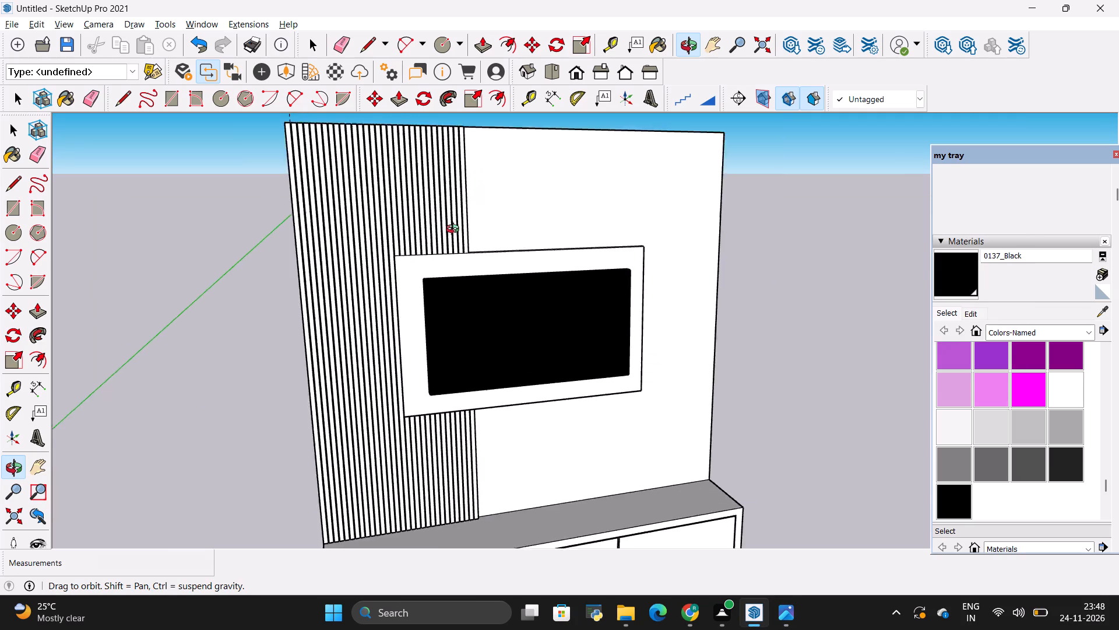
scroll(455, 230, up, 1)
key(alt+Tab)
key(alt+Tab)
Draw a thin horizontal rectangle about 1 3/16" by 5' 5" above the raised TV panel, running across the plain wall and the slats.
scroll(639, 185, up, 2)
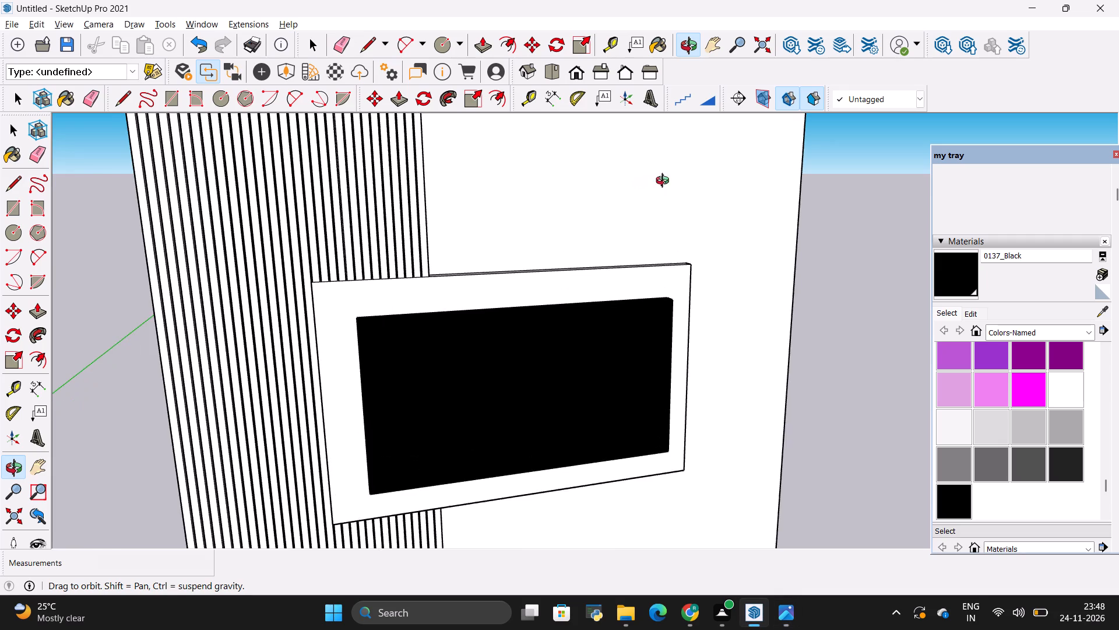
scroll(693, 197, up, 1)
key(r)
click(699, 176)
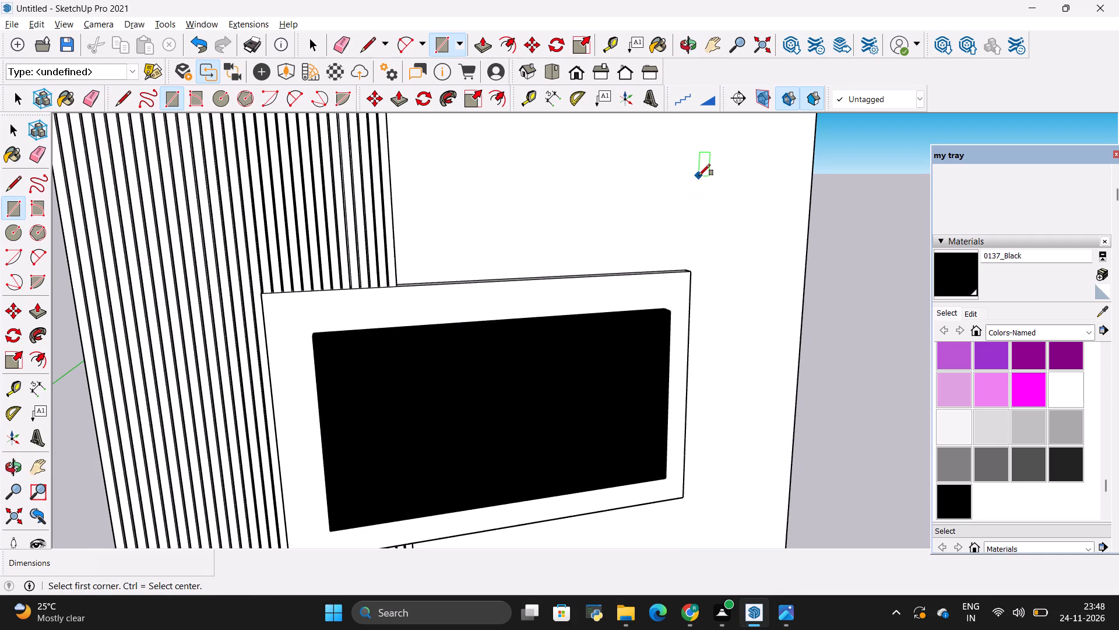
scroll(551, 230, down, 1)
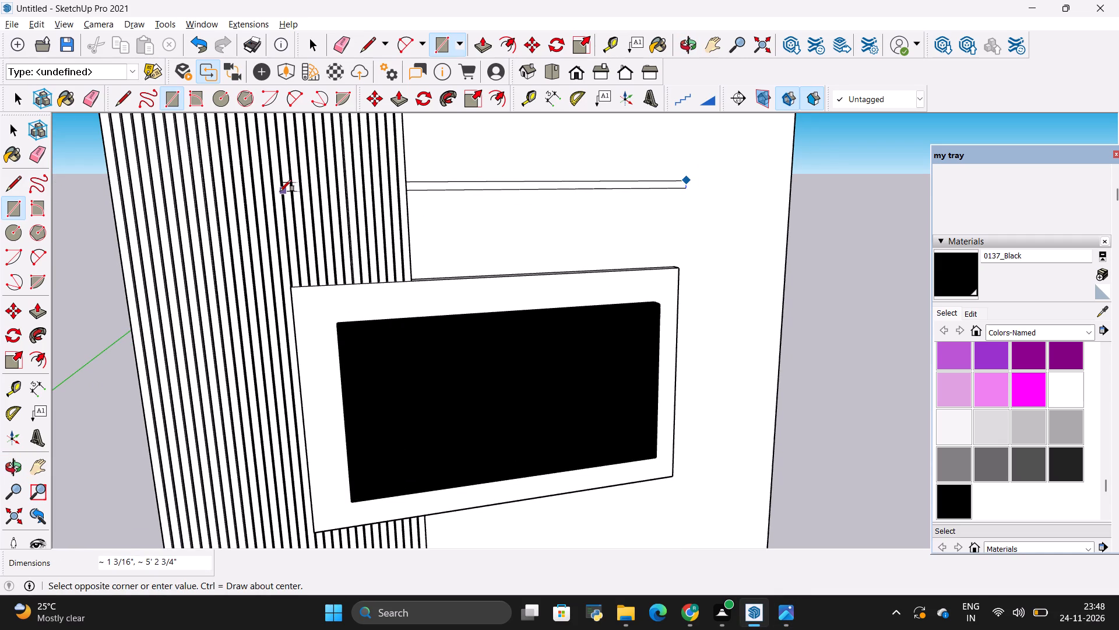
scroll(277, 195, up, 6)
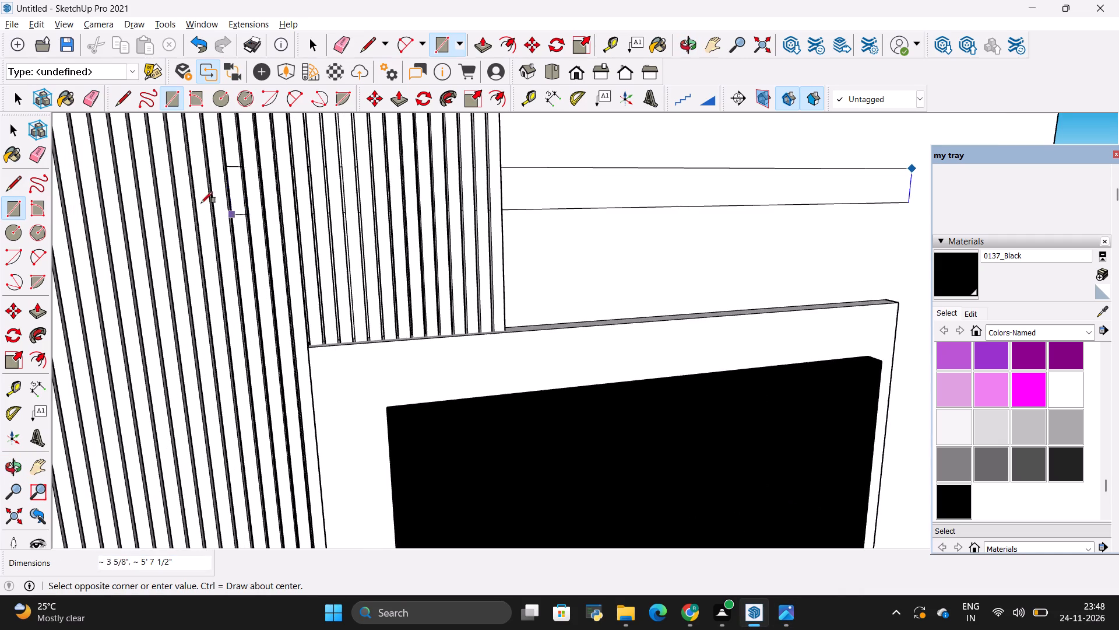
scroll(322, 208, down, 3)
scroll(285, 191, up, 14)
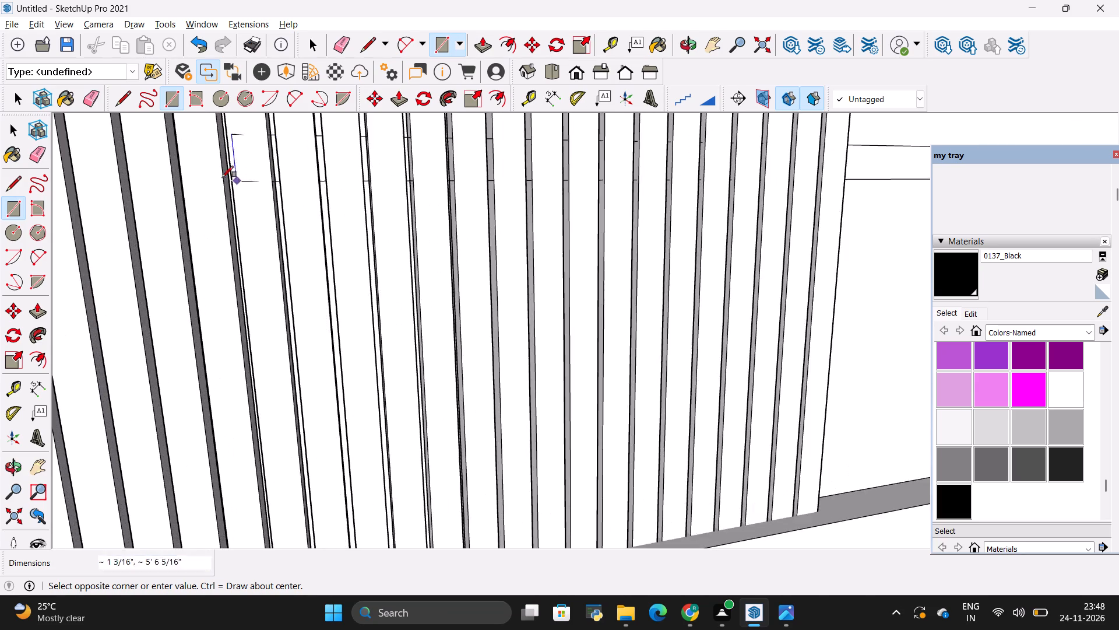
scroll(222, 177, up, 4)
scroll(290, 165, up, 3)
scroll(432, 185, down, 12)
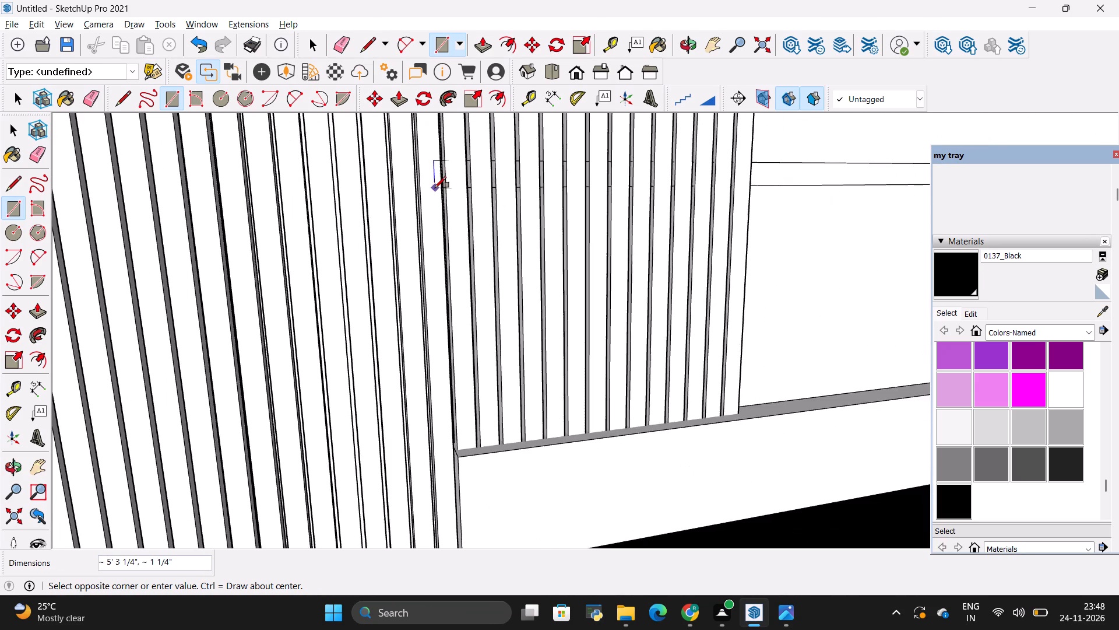
scroll(432, 188, down, 11)
scroll(421, 185, up, 4)
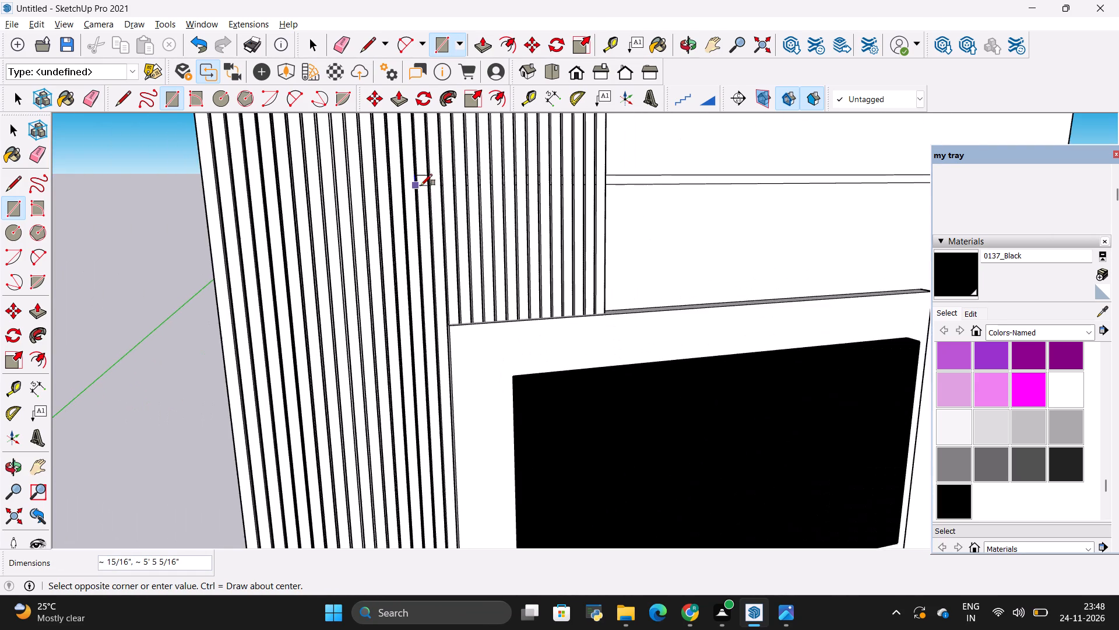
scroll(421, 185, up, 20)
scroll(442, 185, up, 3)
scroll(488, 180, up, 9)
scroll(390, 196, up, 1)
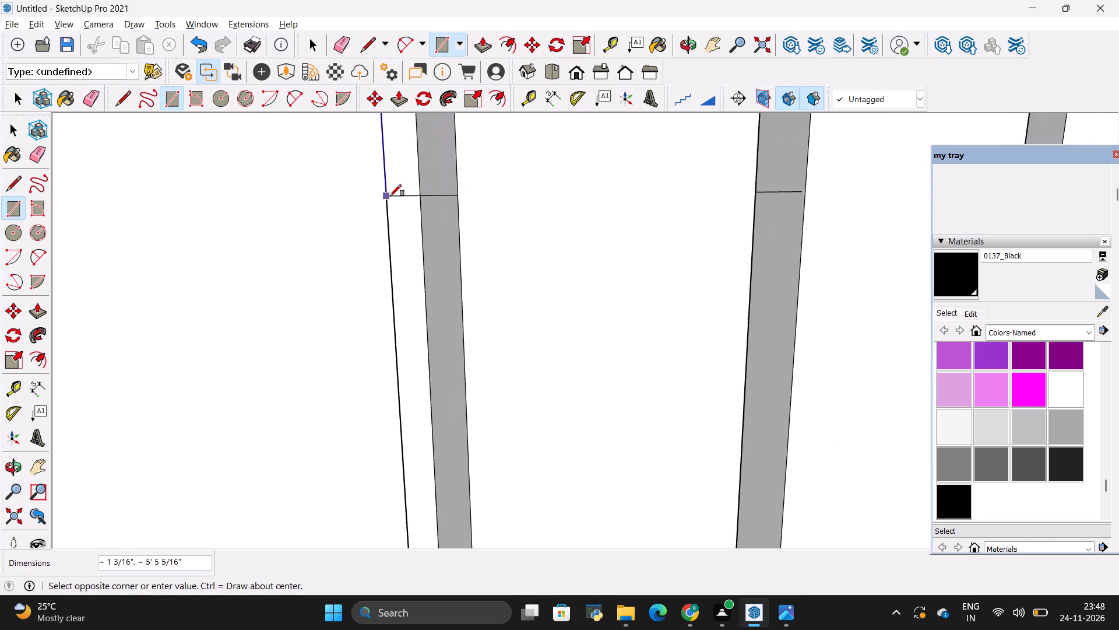
scroll(390, 196, up, 1)
click(397, 195)
scroll(259, 306, down, 10)
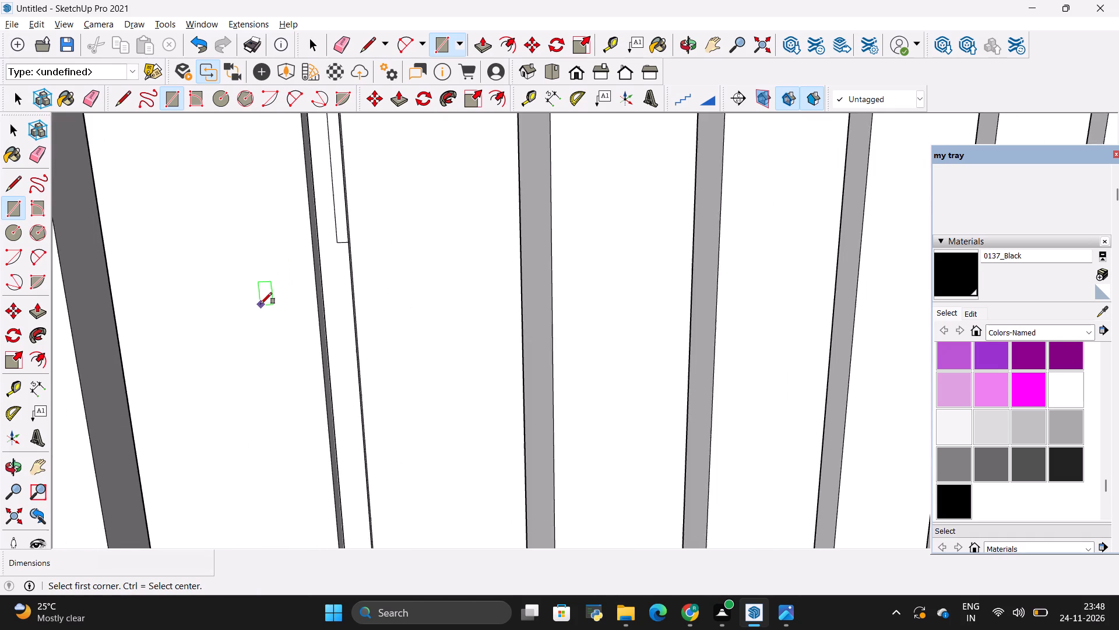
scroll(263, 300, down, 20)
scroll(263, 300, down, 6)
key(Escape)
key(Escape)
key(Escape)
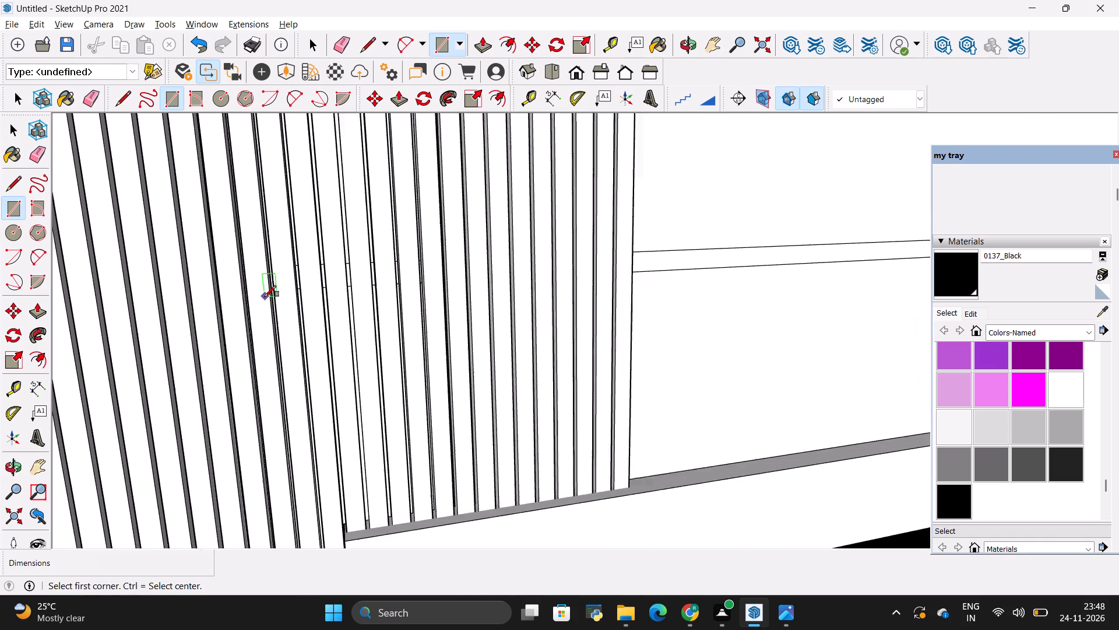
Push/Pull the thin rectangle's face above the TV panel outward 1' to form a floating shelf.
scroll(265, 297, down, 1)
key(space)
scroll(746, 259, up, 4)
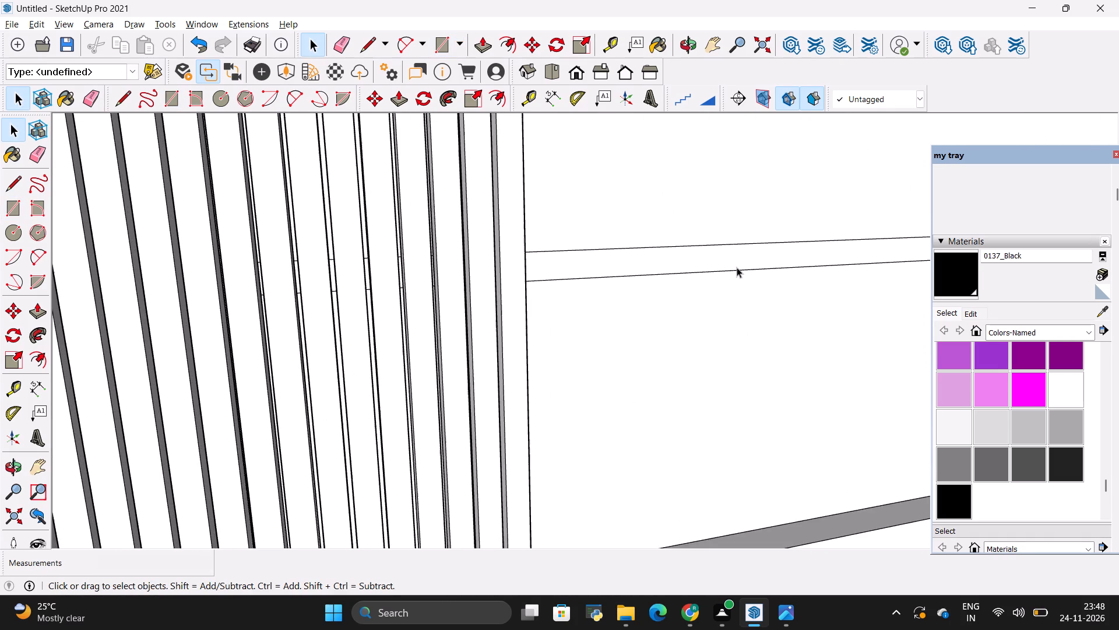
click(737, 268)
click(737, 268)
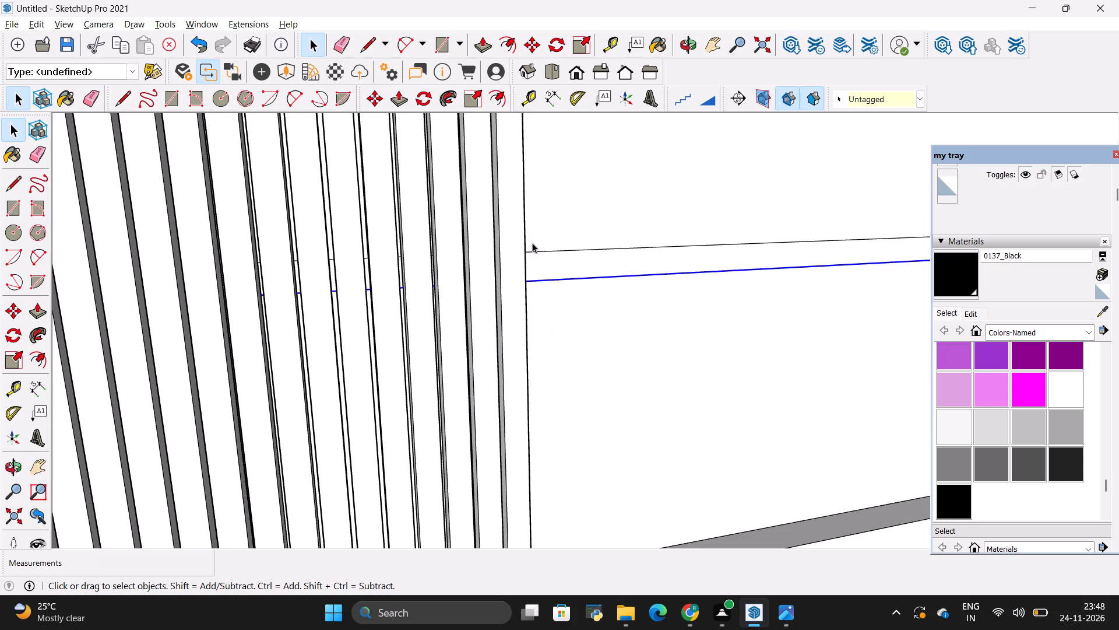
scroll(532, 243, down, 11)
key(Escape)
scroll(747, 229, up, 3)
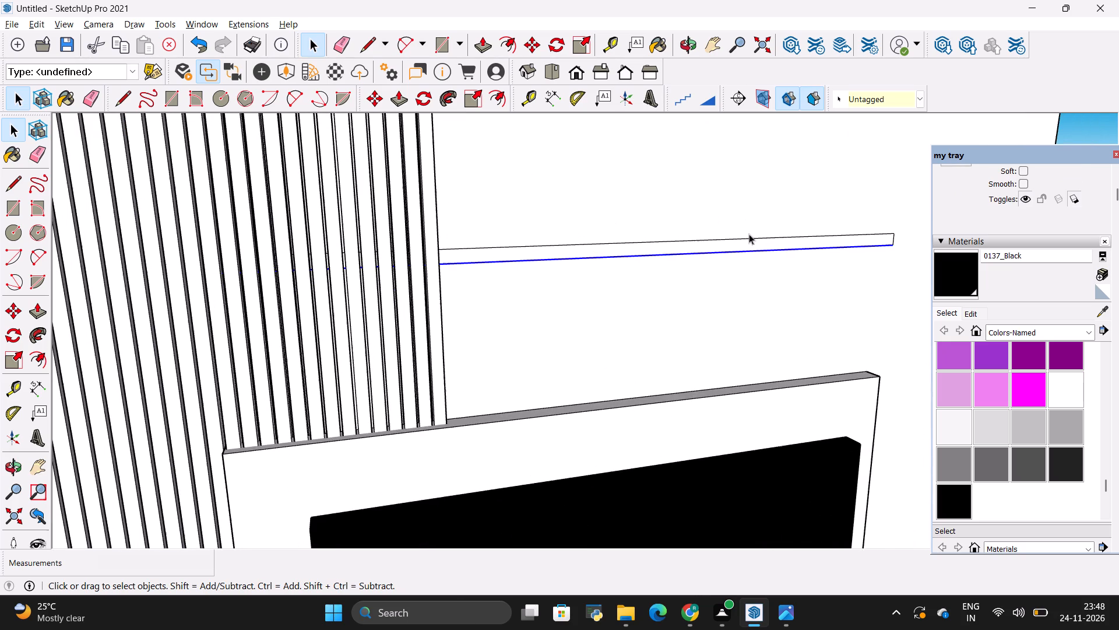
click(749, 246)
key(p)
click(748, 244)
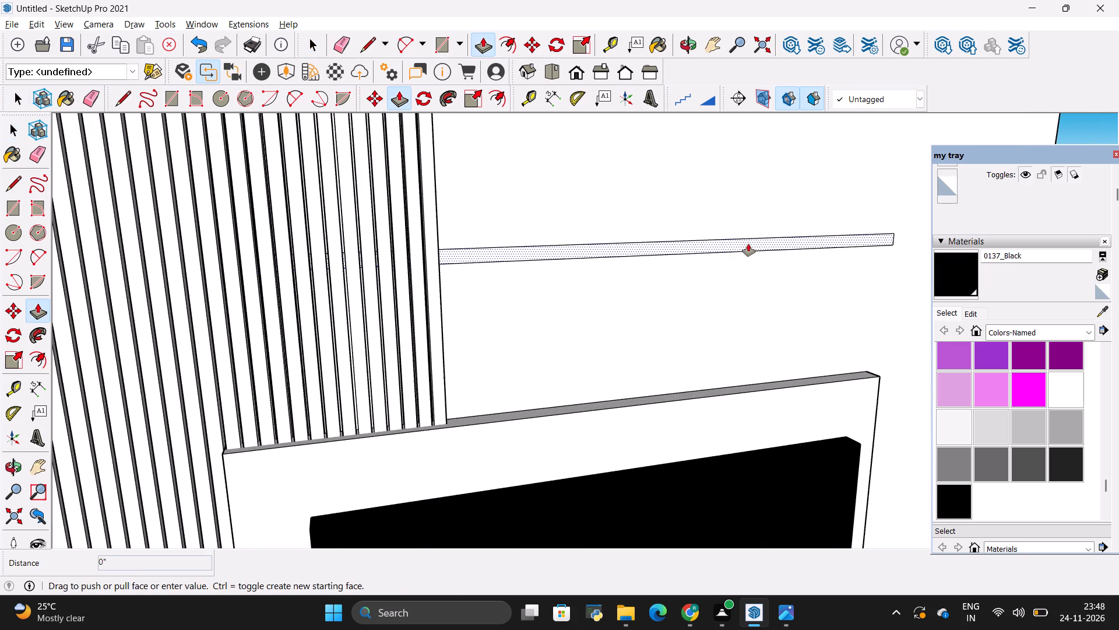
key(BackSpace)
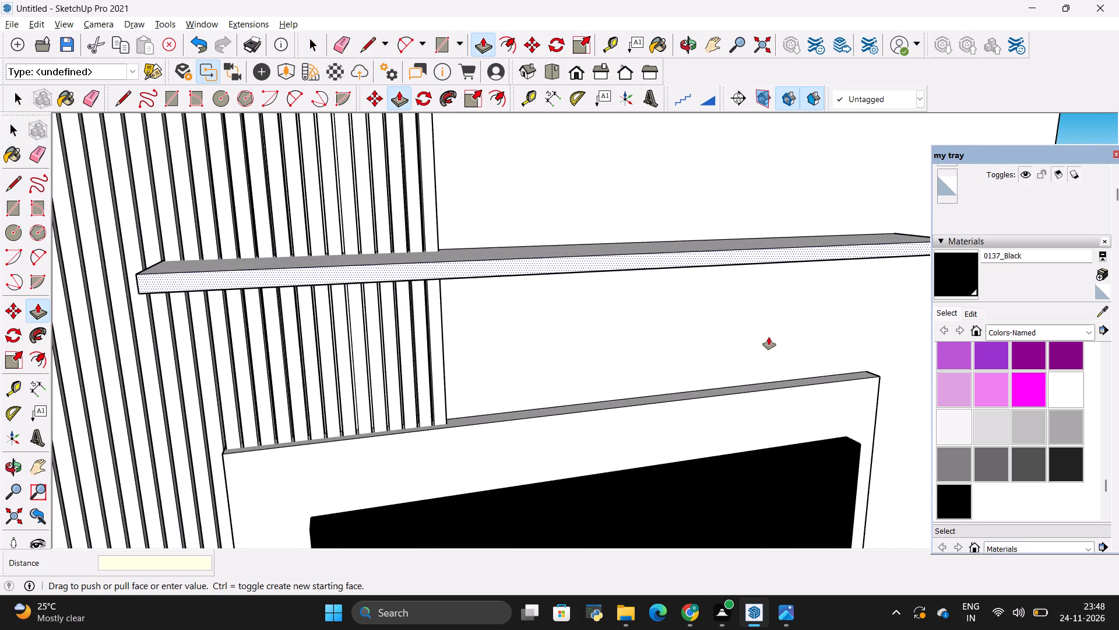
key(1)
key(apostrophe)
key(Return)
key(Escape)
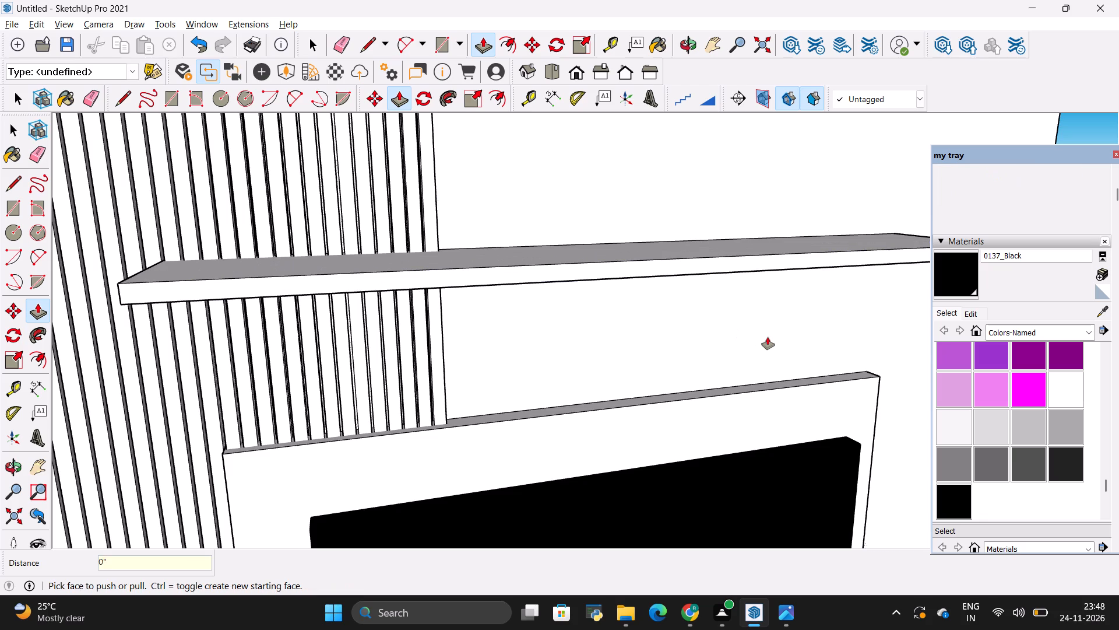
Compare the floating shelf and the whole wall unit with the reference photo.
scroll(748, 323, down, 10)
key(Escape)
key(Escape)
key(Escape)
scroll(519, 275, down, 4)
key(Escape)
key(Escape)
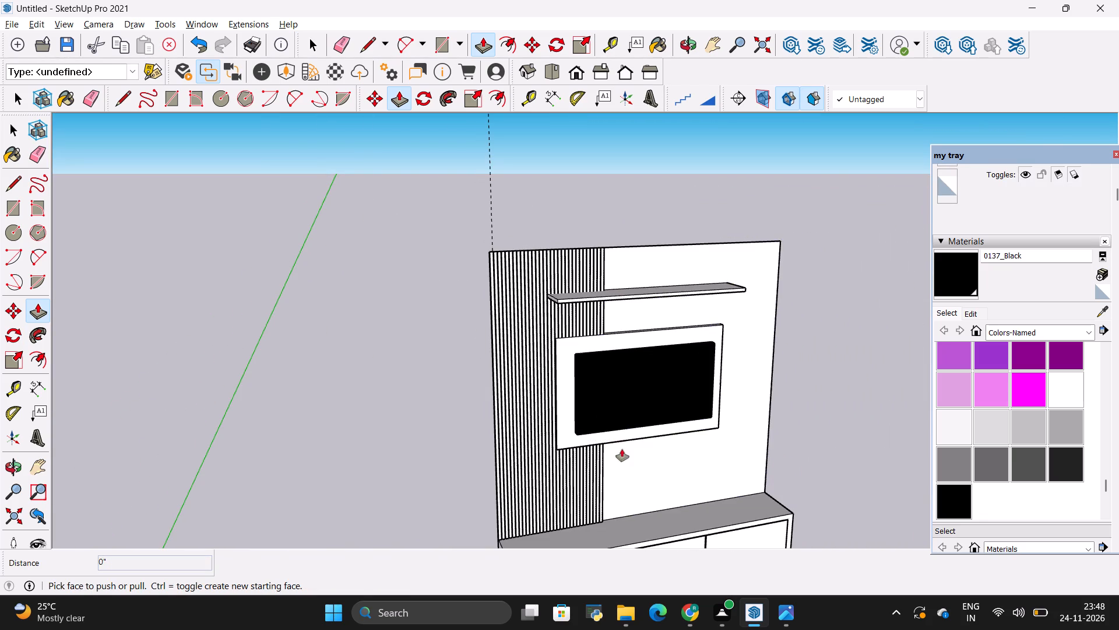
key(Escape)
key(Escape)
key(alt+Tab)
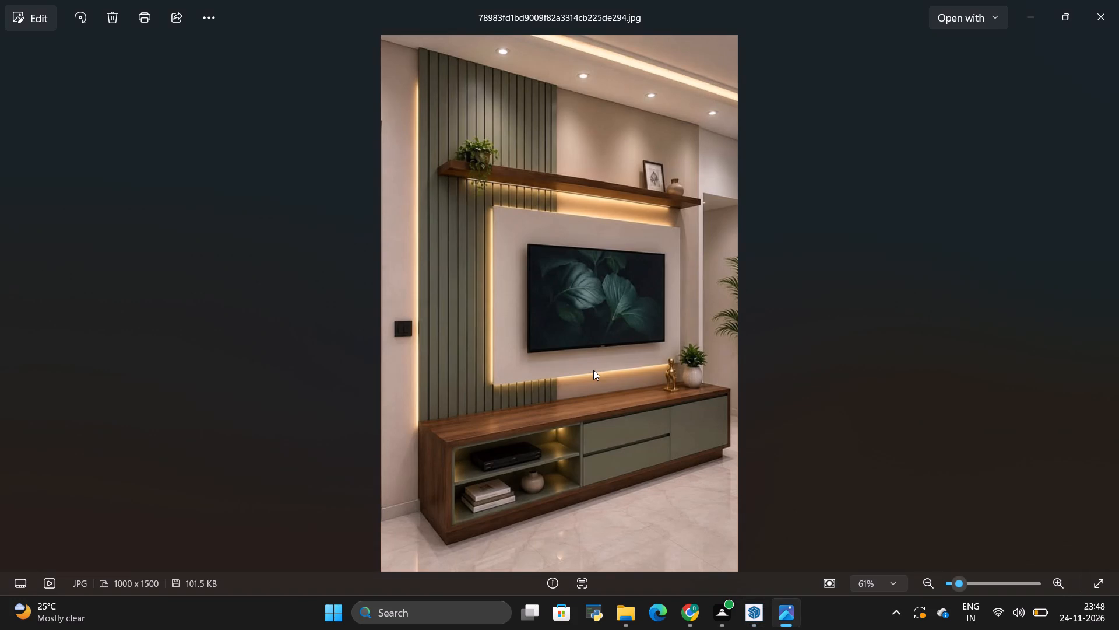
key(alt+Tab)
scroll(530, 282, down, 3)
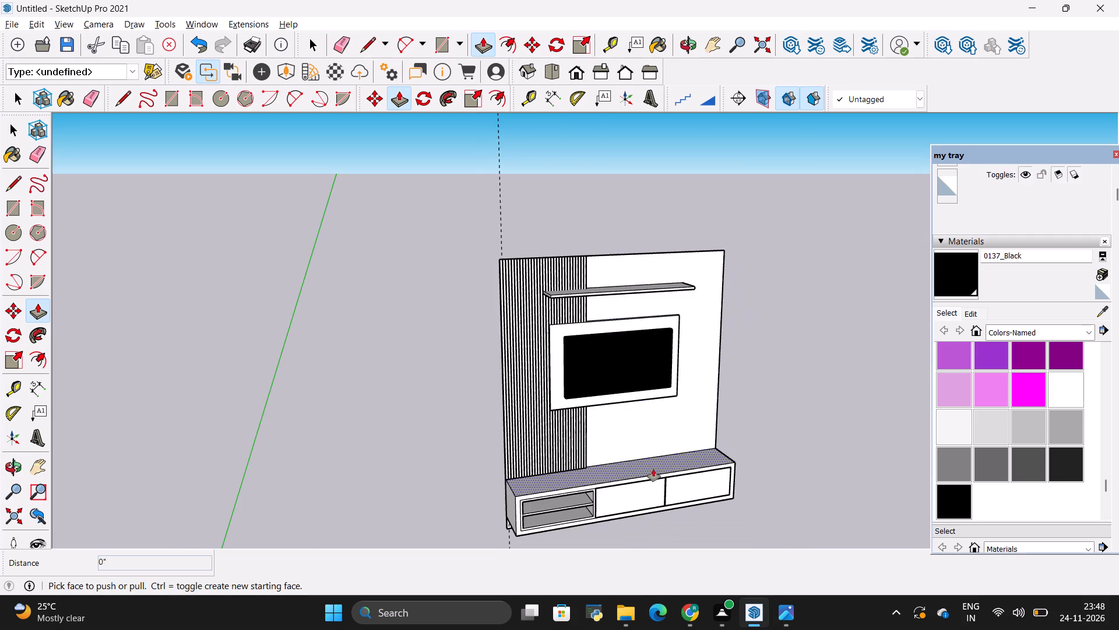
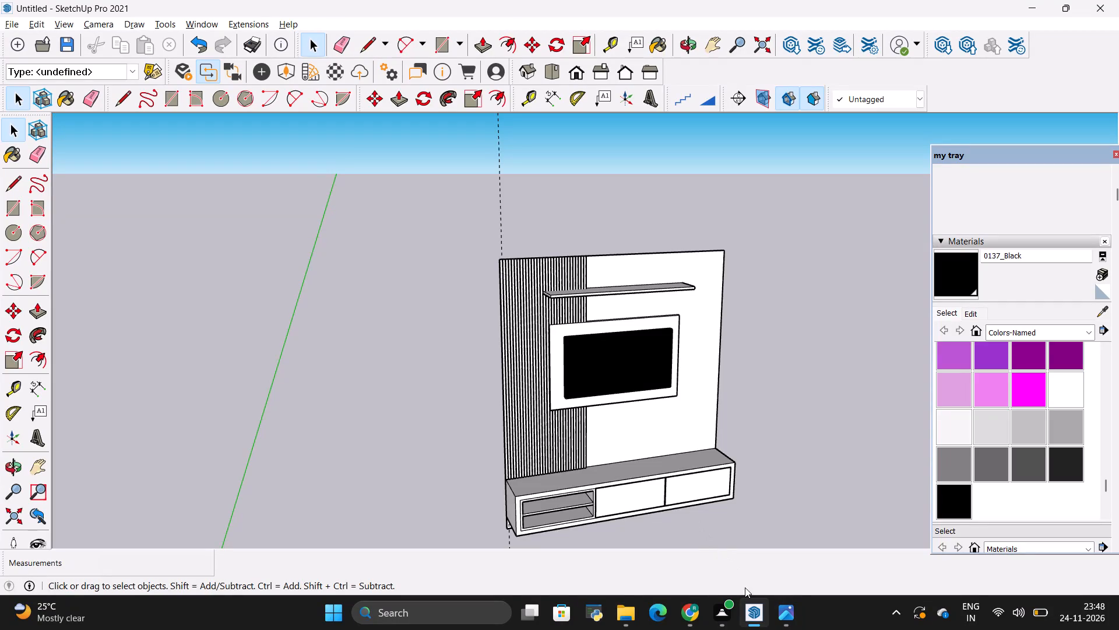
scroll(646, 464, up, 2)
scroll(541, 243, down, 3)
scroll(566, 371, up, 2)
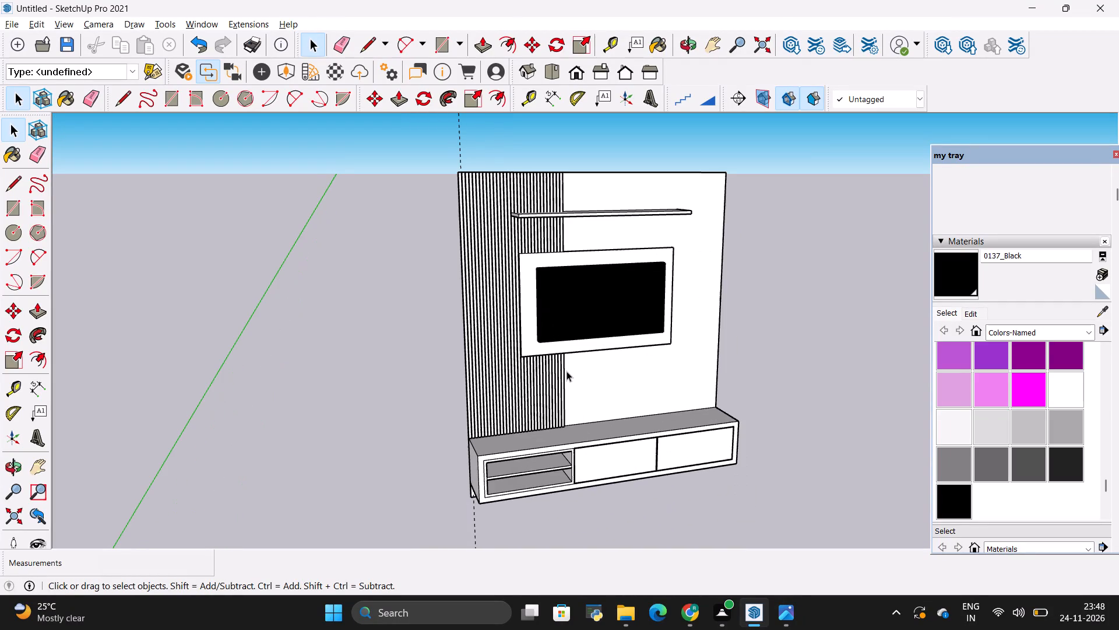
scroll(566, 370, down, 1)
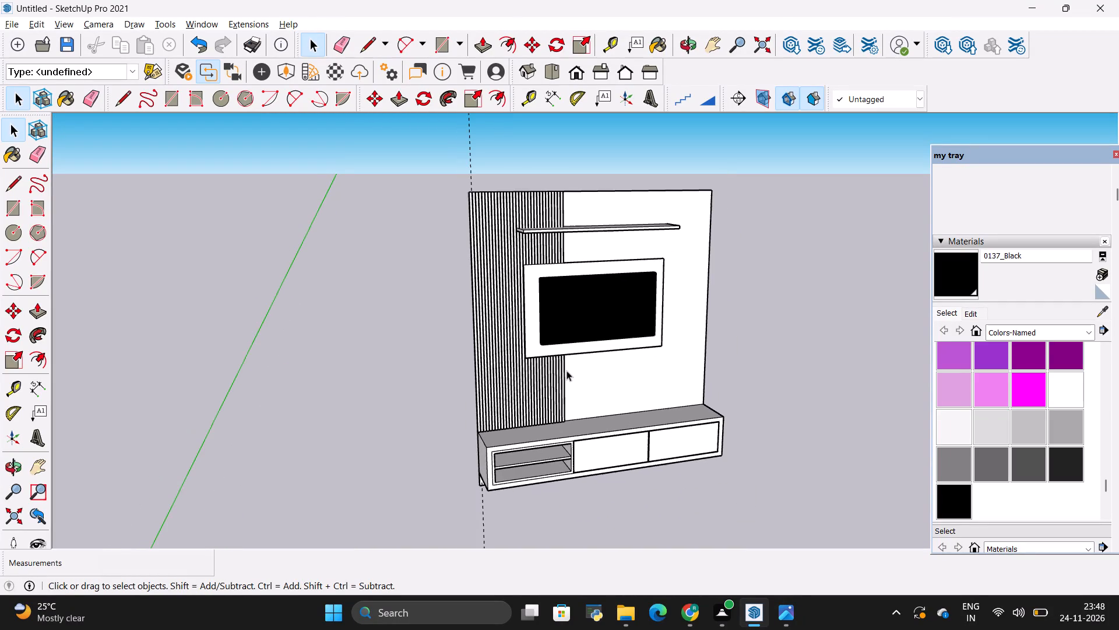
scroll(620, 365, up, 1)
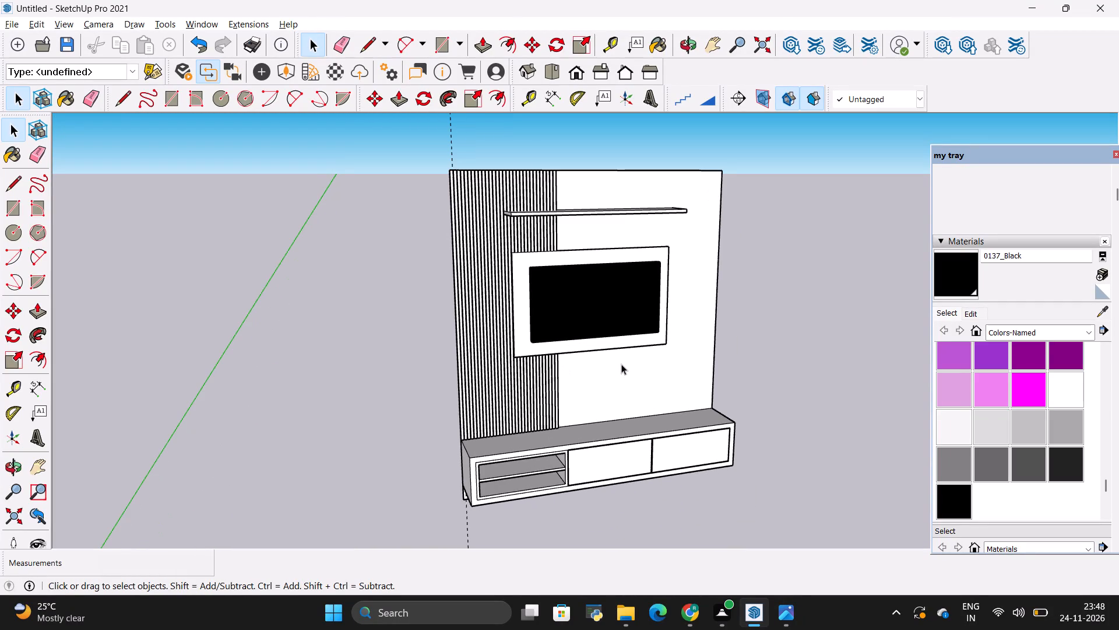
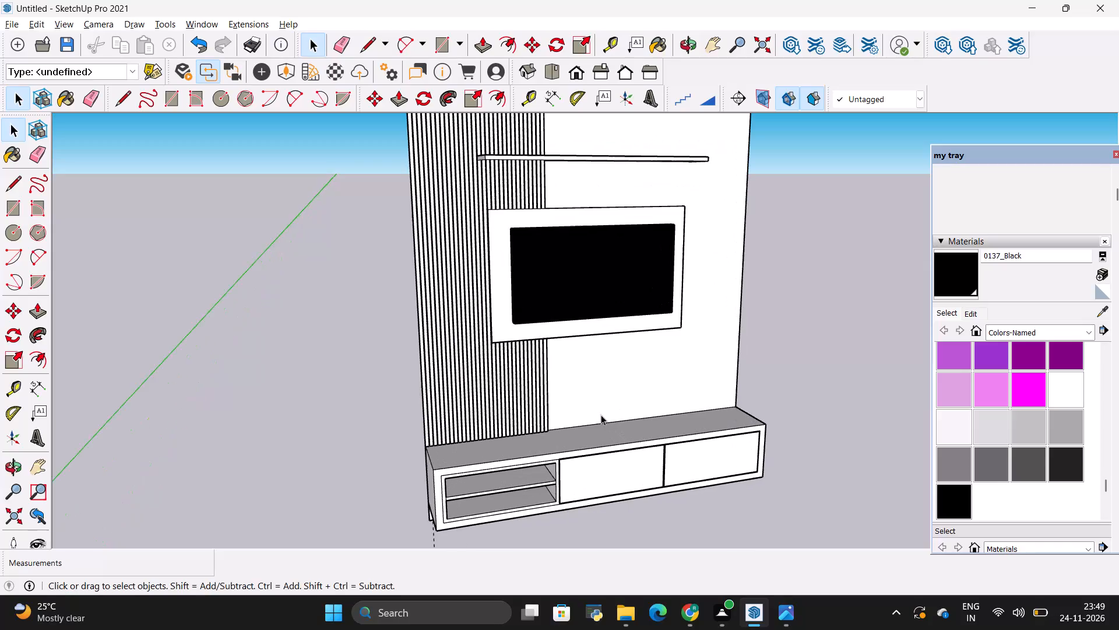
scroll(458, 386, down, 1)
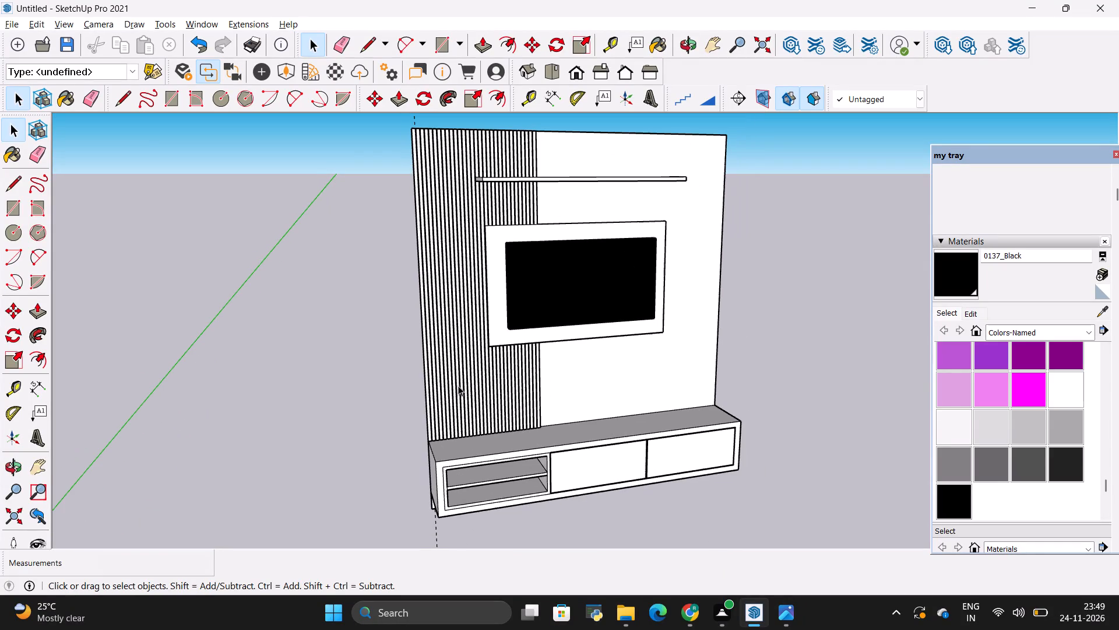
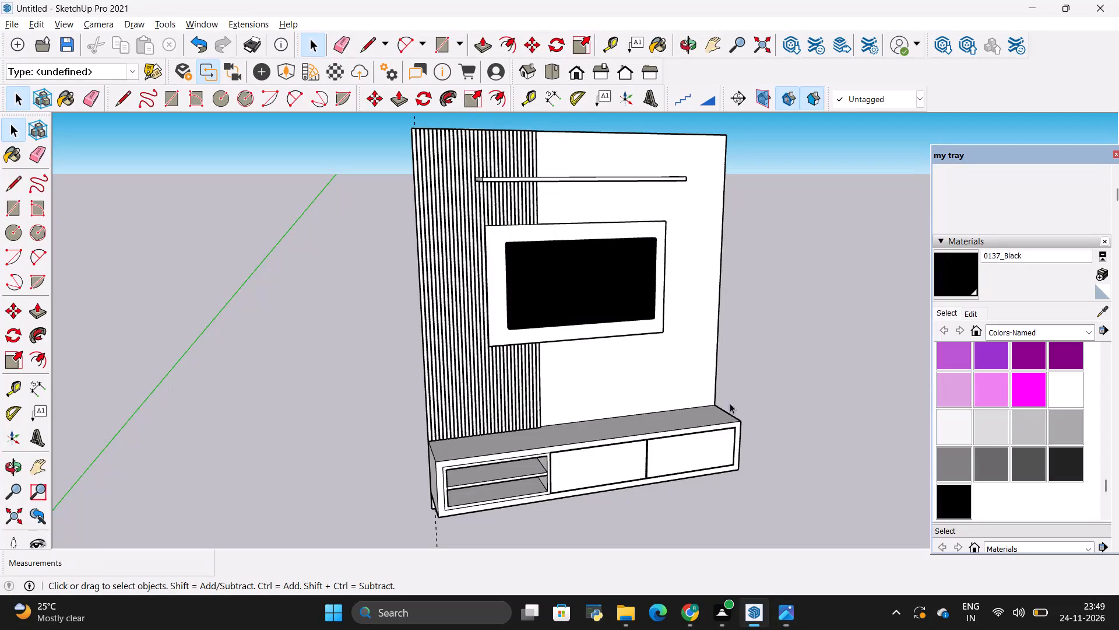
Start a new material using the brown wood texture image 59e071f15fddd77fa5c9c8163eee91a8.jpg from the all materials folder.
click(1030, 334)
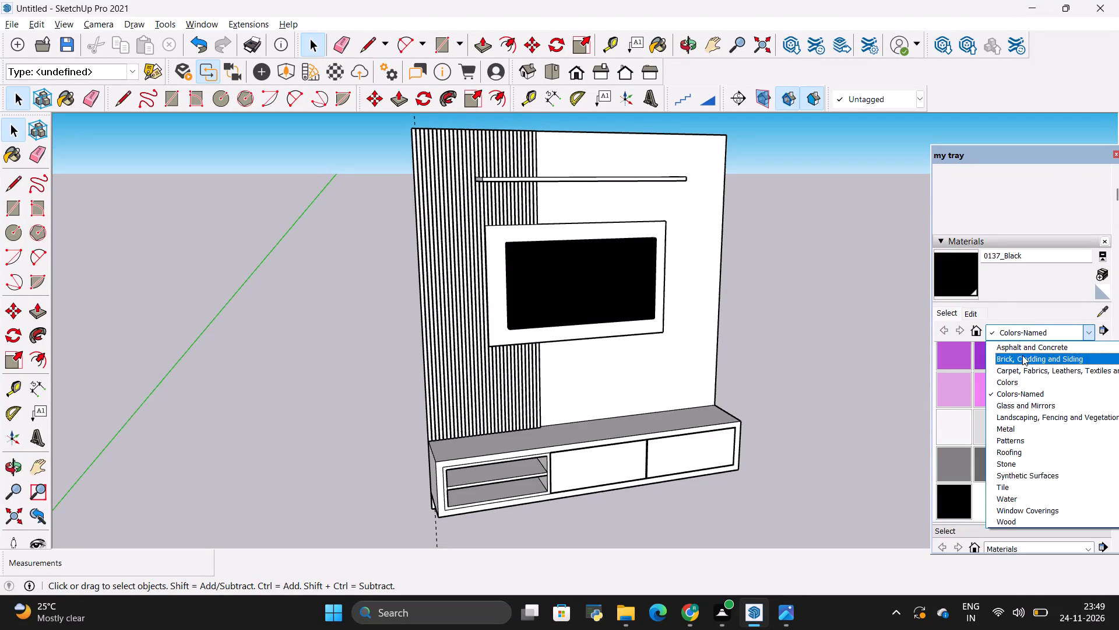
click(1106, 275)
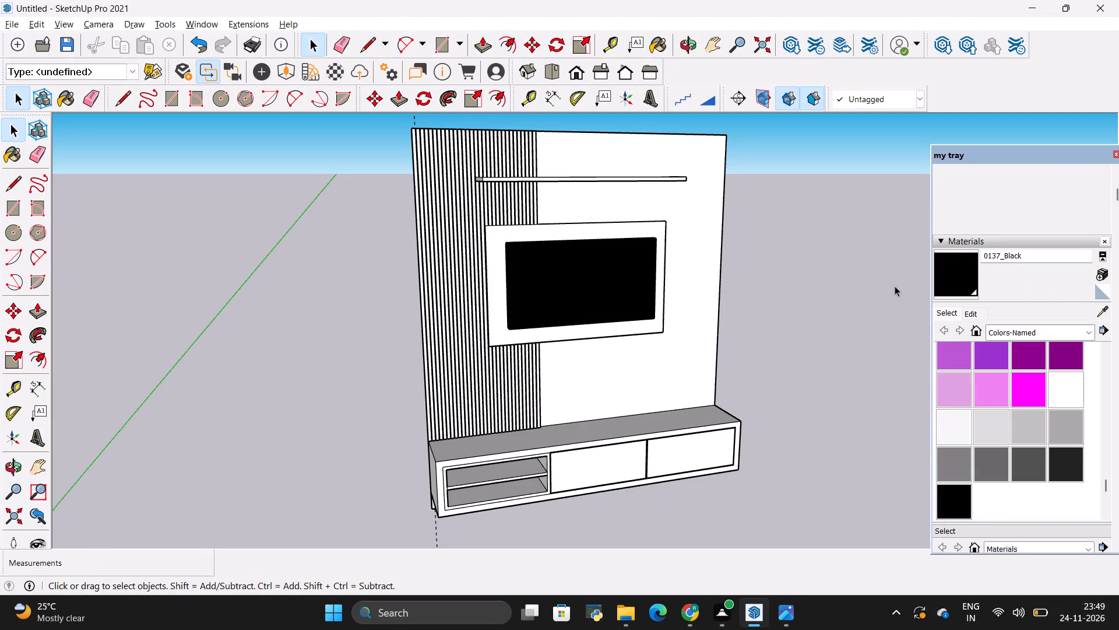
click(1096, 276)
click(628, 349)
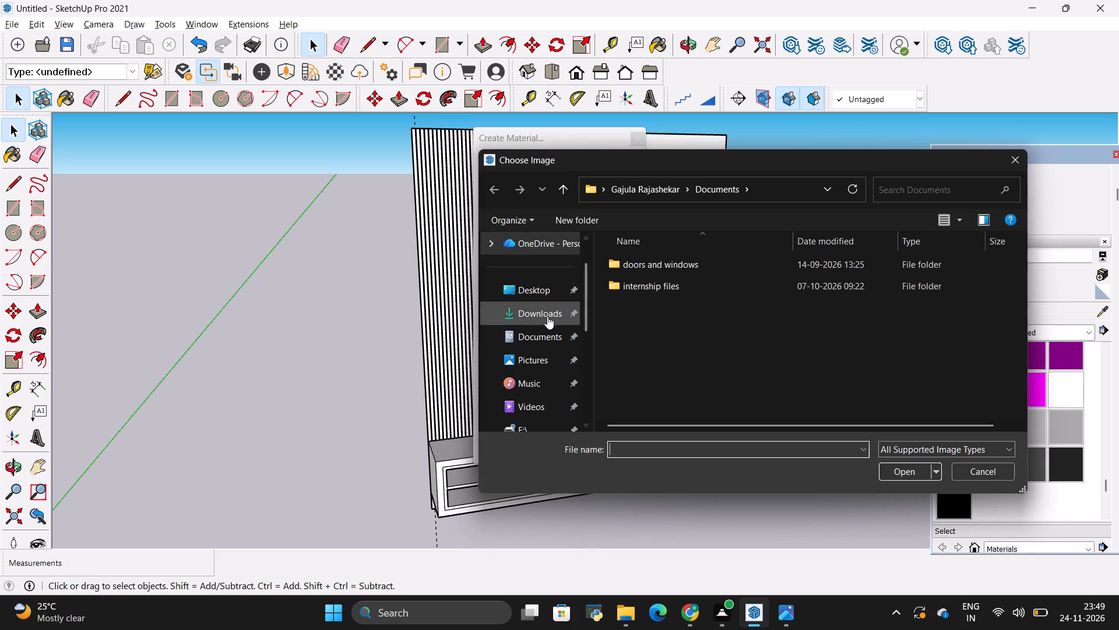
scroll(545, 326, down, 3)
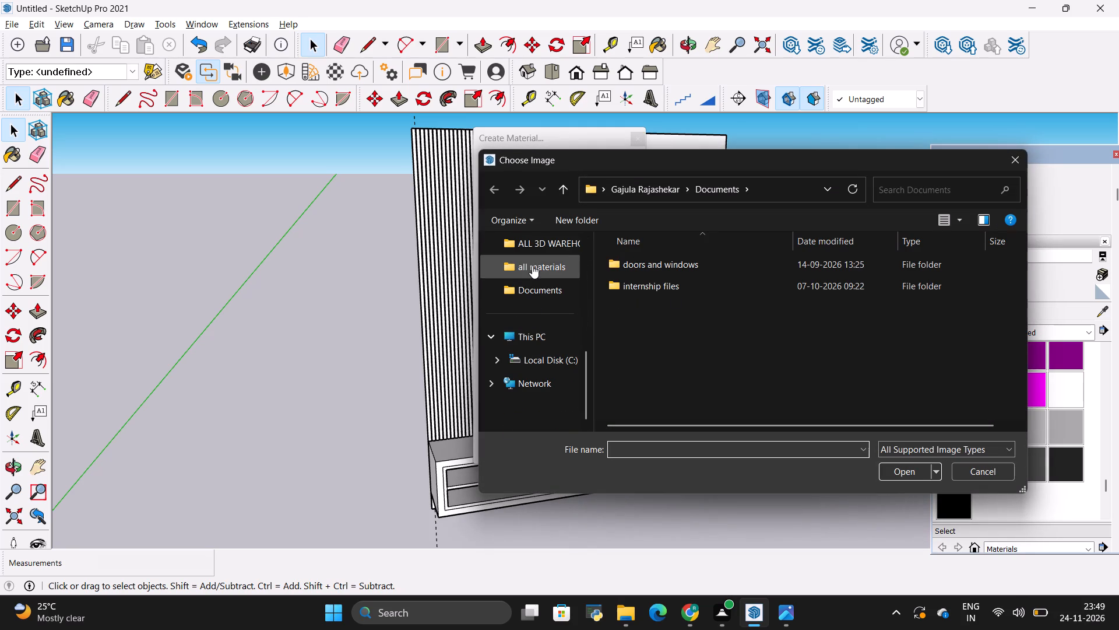
click(532, 265)
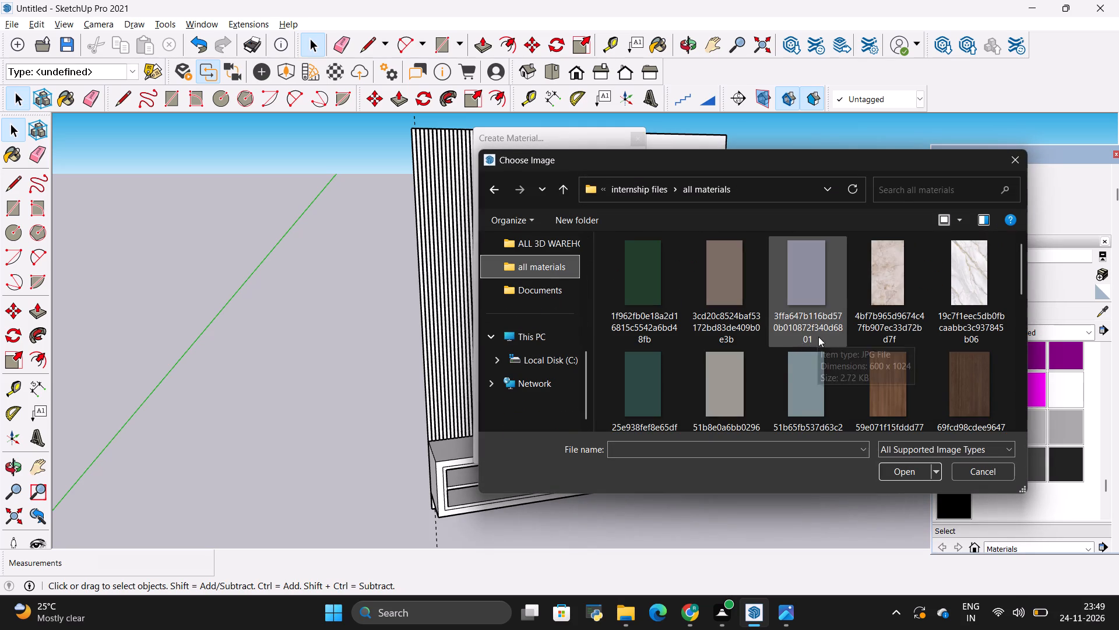
scroll(874, 348, down, 4)
scroll(920, 352, up, 2)
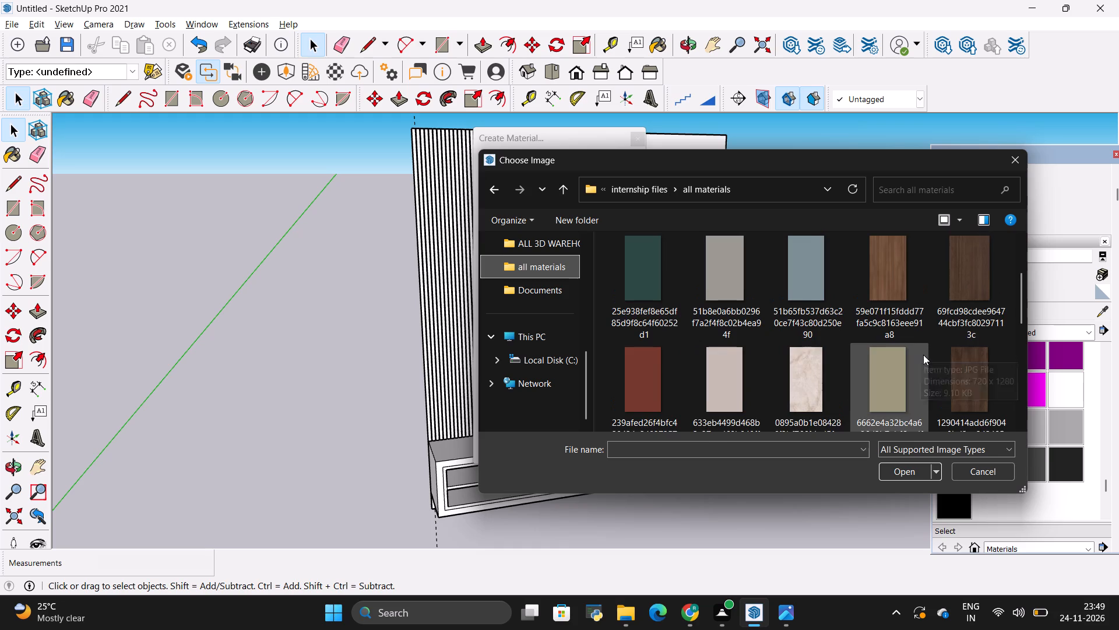
scroll(924, 355, up, 2)
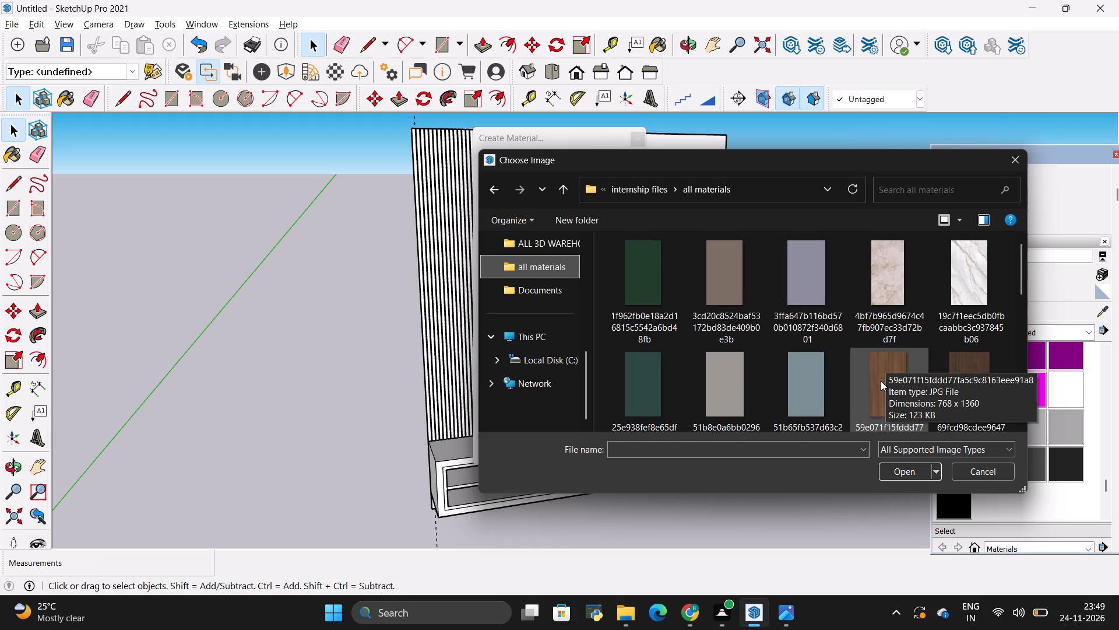
click(881, 381)
click(896, 467)
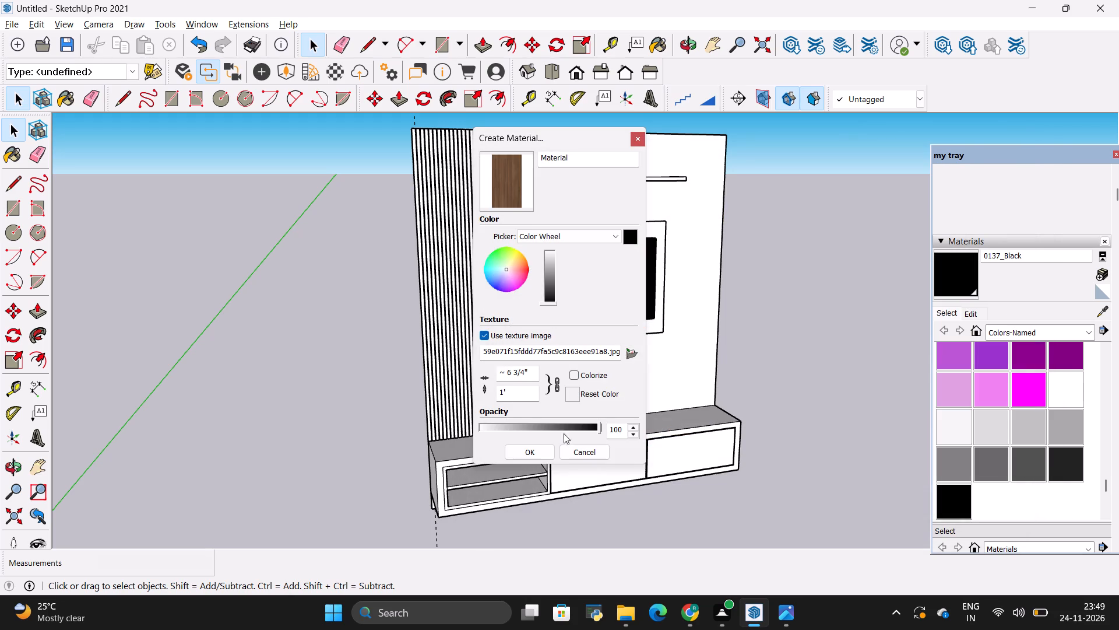
Set the wood texture's height to 5' and create the material.
click(517, 396)
key(BackSpace)
key(BackSpace)
key(BackSpace)
key(BackSpace)
text(5')
click(514, 450)
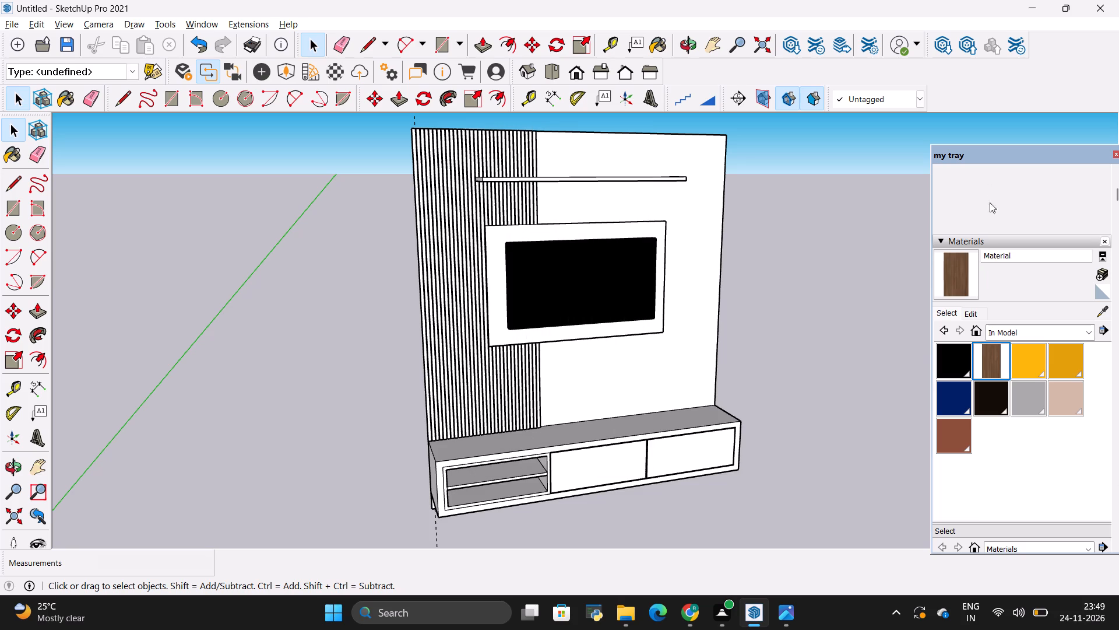
Paint the top and outer frame of the low TV cabinet with the new wood material.
click(968, 265)
scroll(647, 435, up, 7)
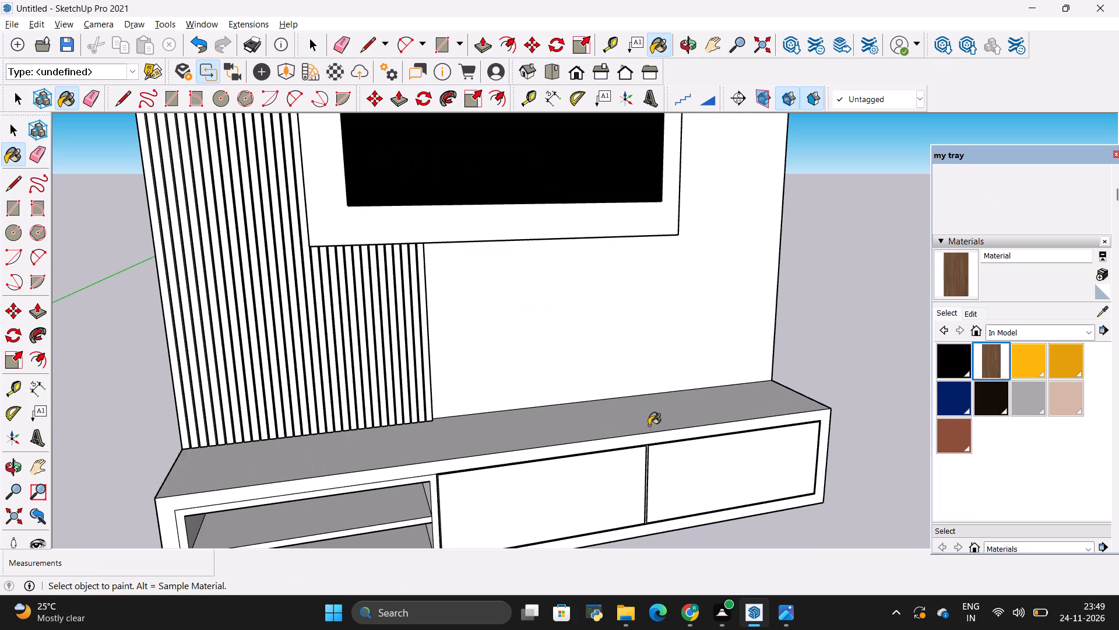
click(649, 425)
scroll(664, 439, up, 7)
click(665, 436)
scroll(665, 432, down, 4)
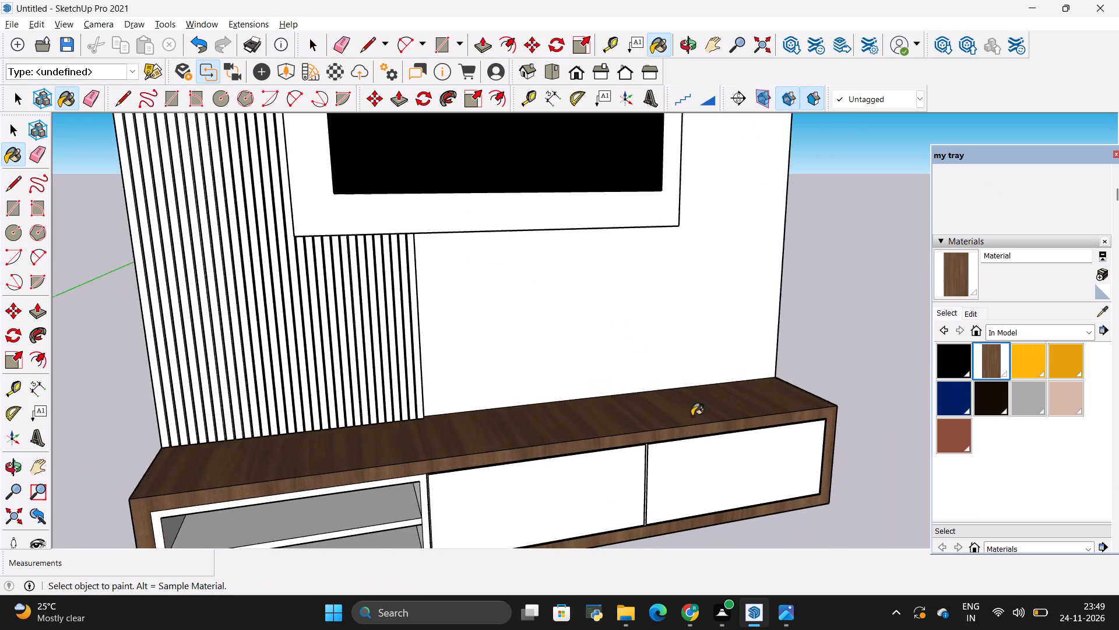
scroll(692, 416, down, 5)
Check the finishes in the reference photo and paint the floating shelf's top and front faces with the wood material.
key(alt+Tab)
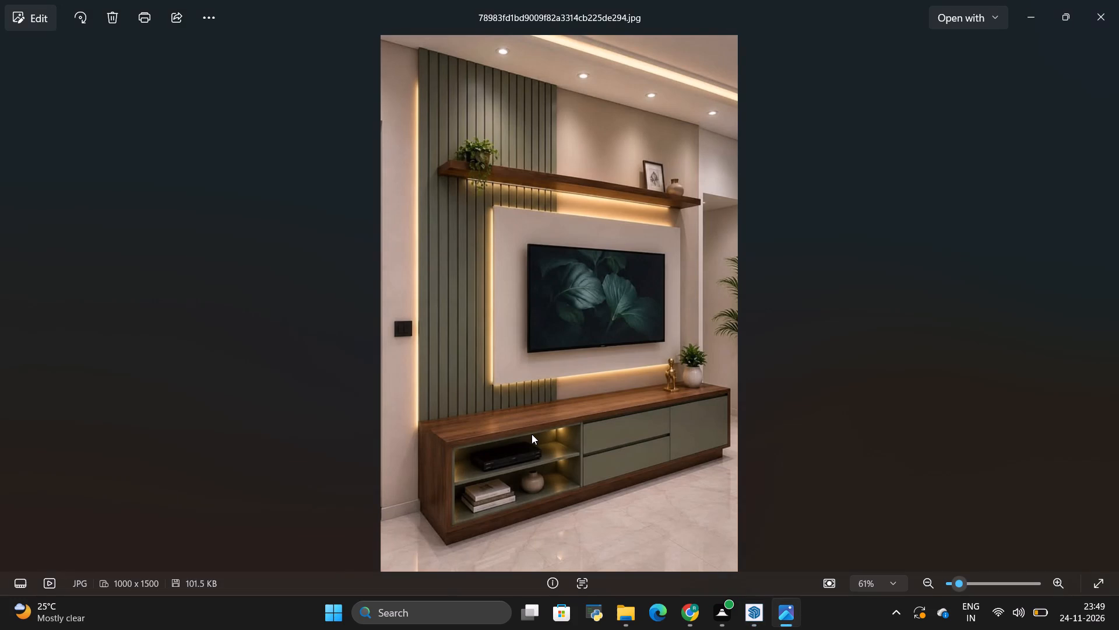
key(alt+Tab)
key(alt+Tab)
key(alt+Tab)
scroll(532, 433, down, 5)
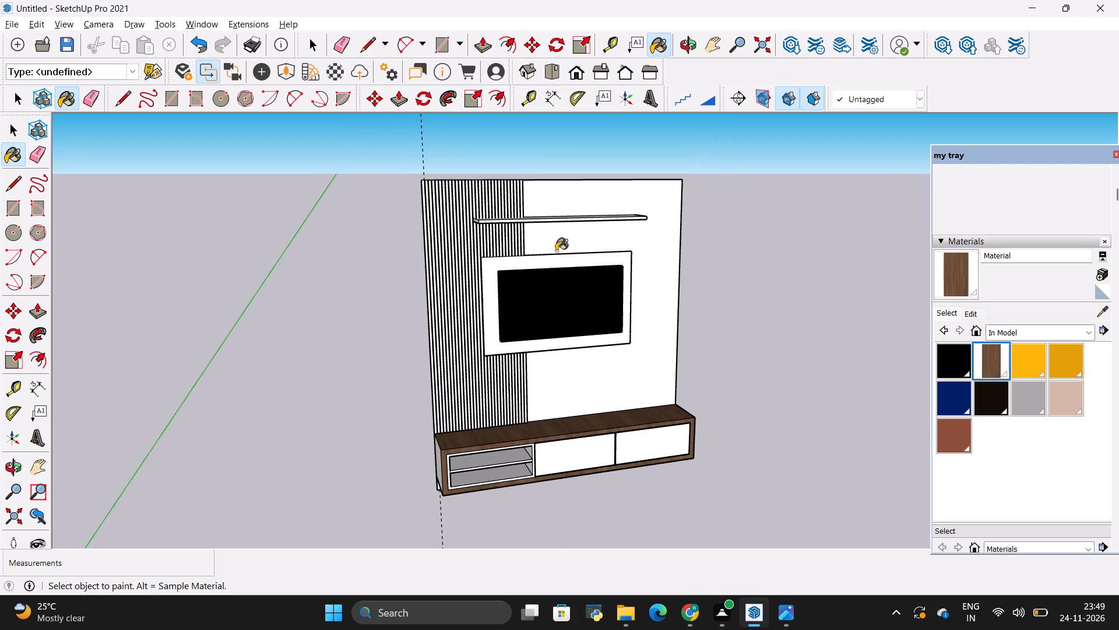
scroll(528, 174, up, 8)
scroll(599, 235, up, 9)
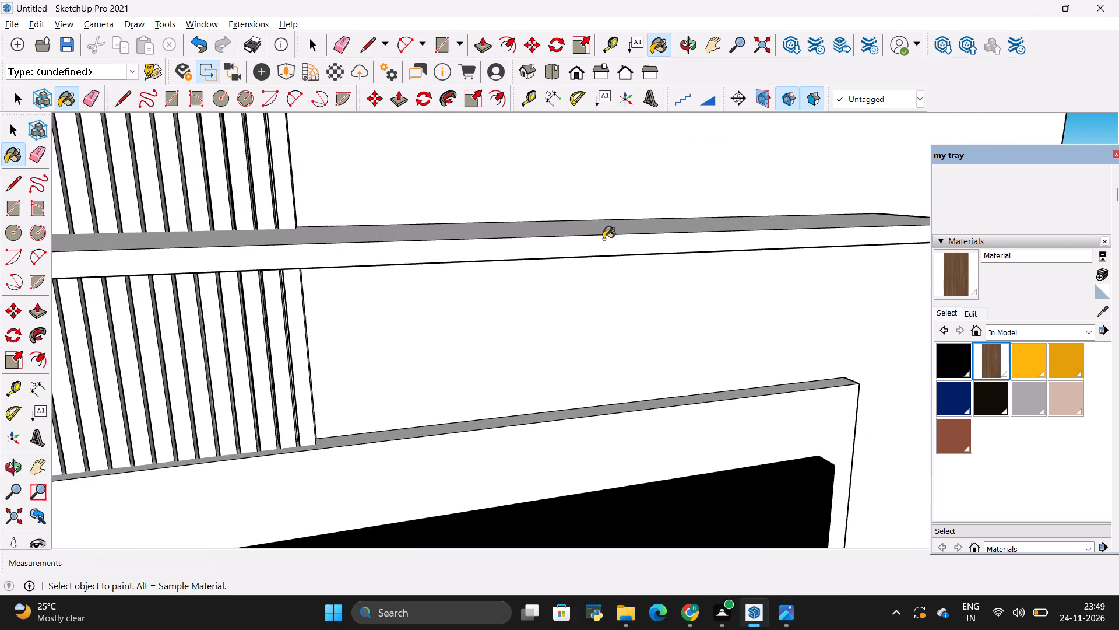
scroll(603, 239, up, 12)
click(715, 258)
click(730, 351)
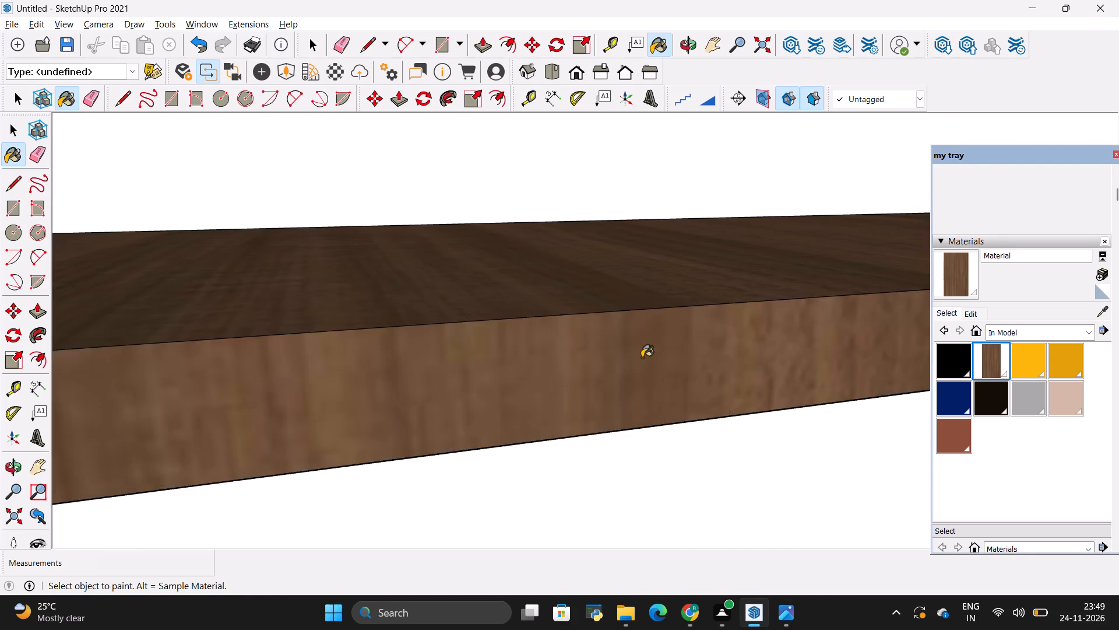
Paint the floating shelf's underside and its end face over the slatted panel with the wood material.
scroll(639, 358, down, 20)
scroll(639, 358, down, 9)
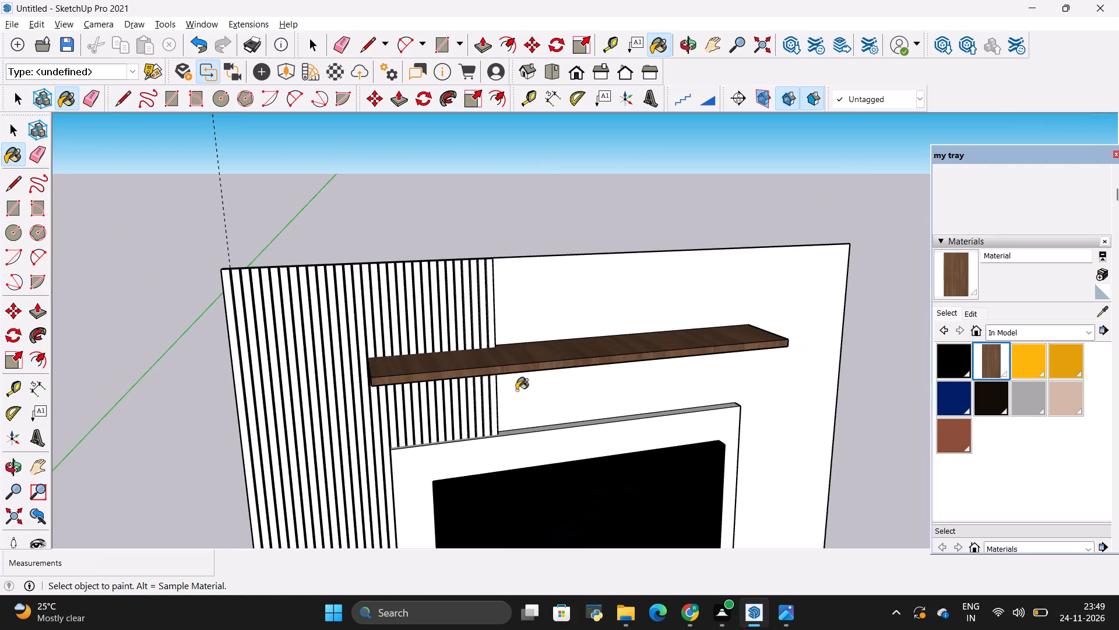
scroll(416, 424, up, 16)
scroll(439, 405, down, 2)
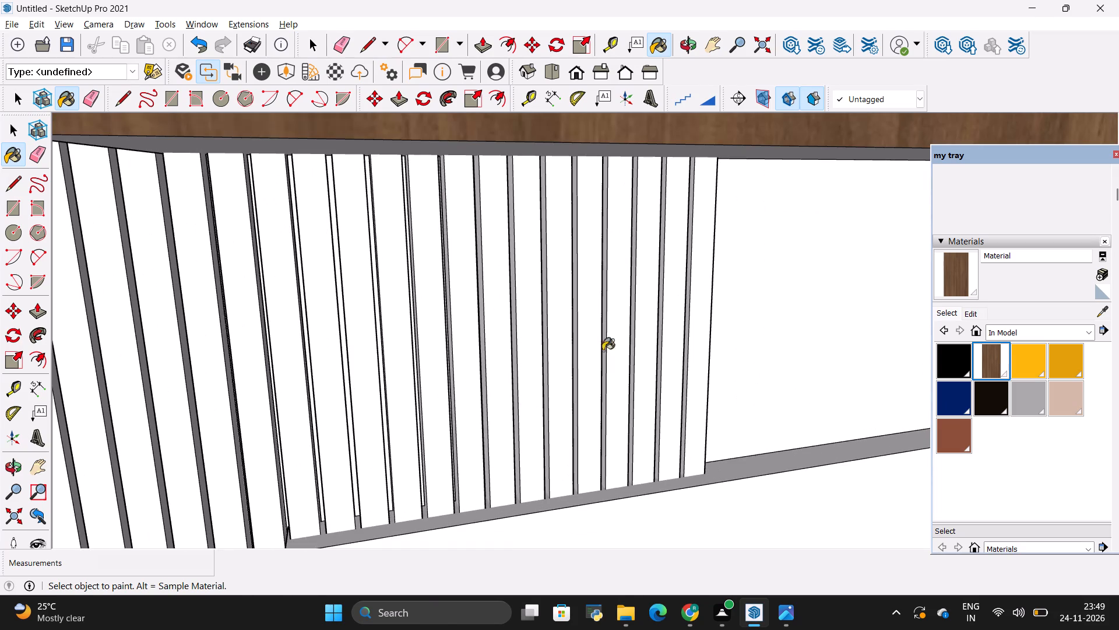
scroll(828, 133, up, 8)
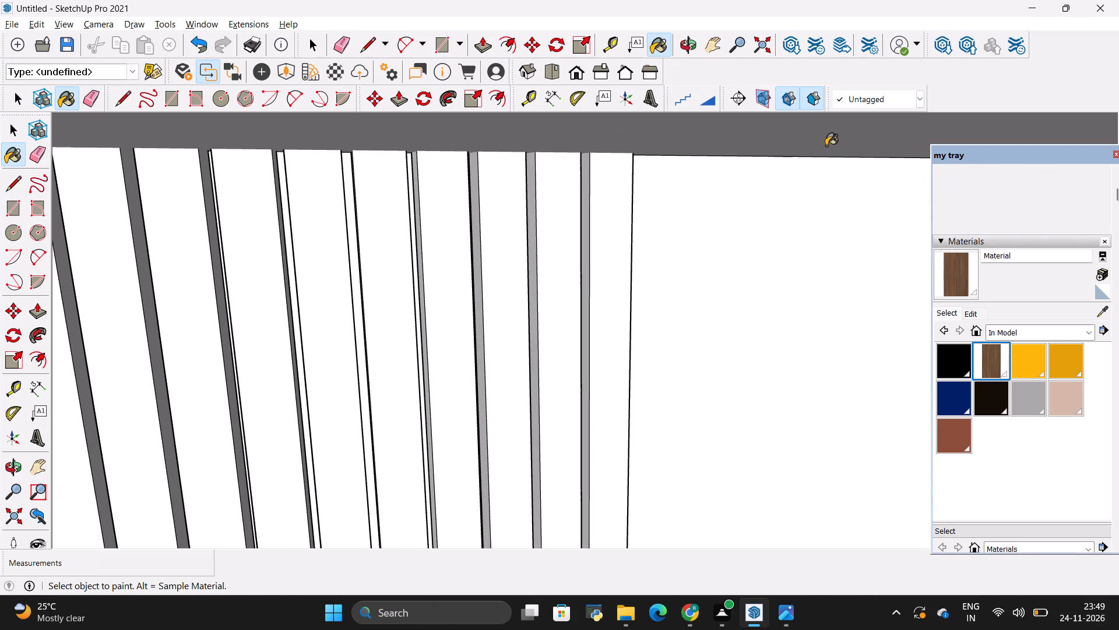
click(826, 144)
scroll(768, 289, down, 12)
scroll(505, 262, up, 2)
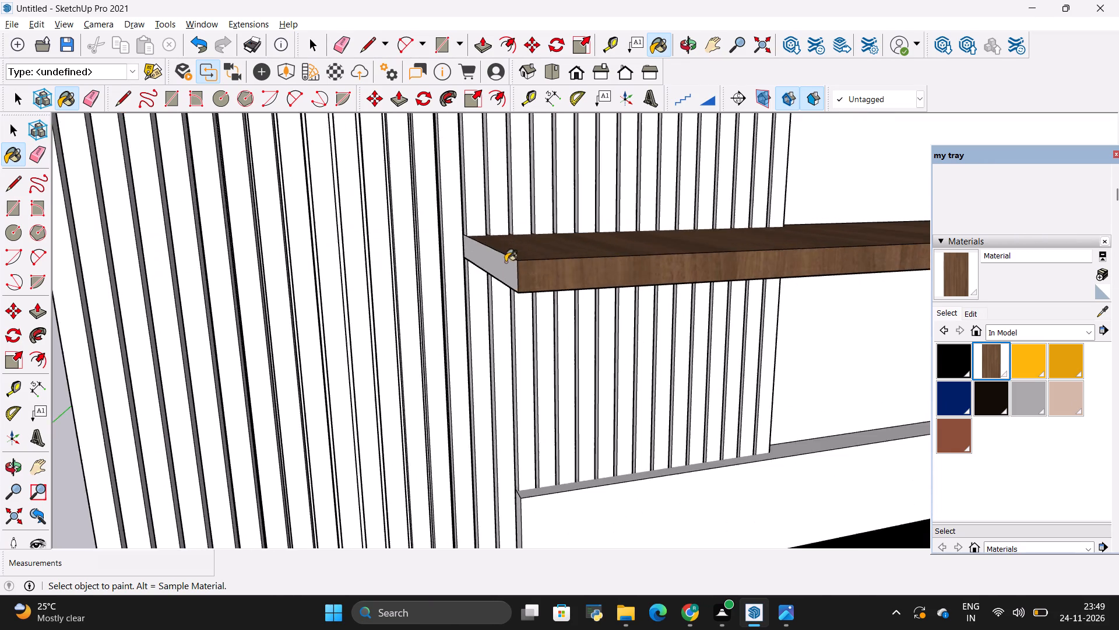
scroll(505, 262, up, 4)
click(494, 257)
scroll(325, 281, down, 11)
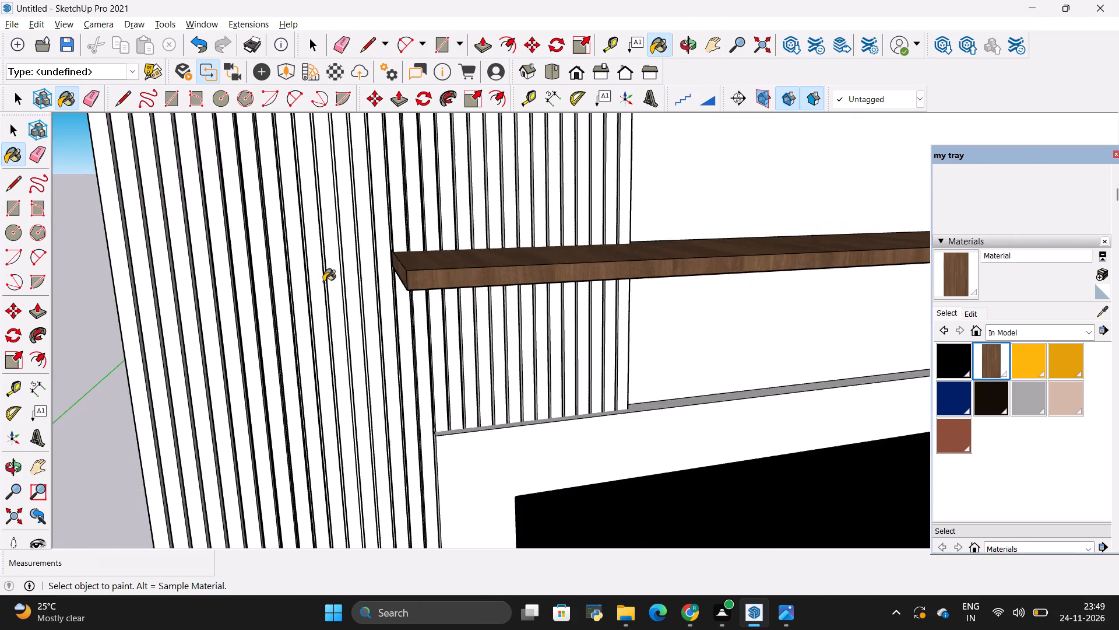
Paint the floating shelf's other end face, beside the plain wall panel, with the wood material and leave the Paint tool.
scroll(323, 282, down, 7)
scroll(750, 245, up, 12)
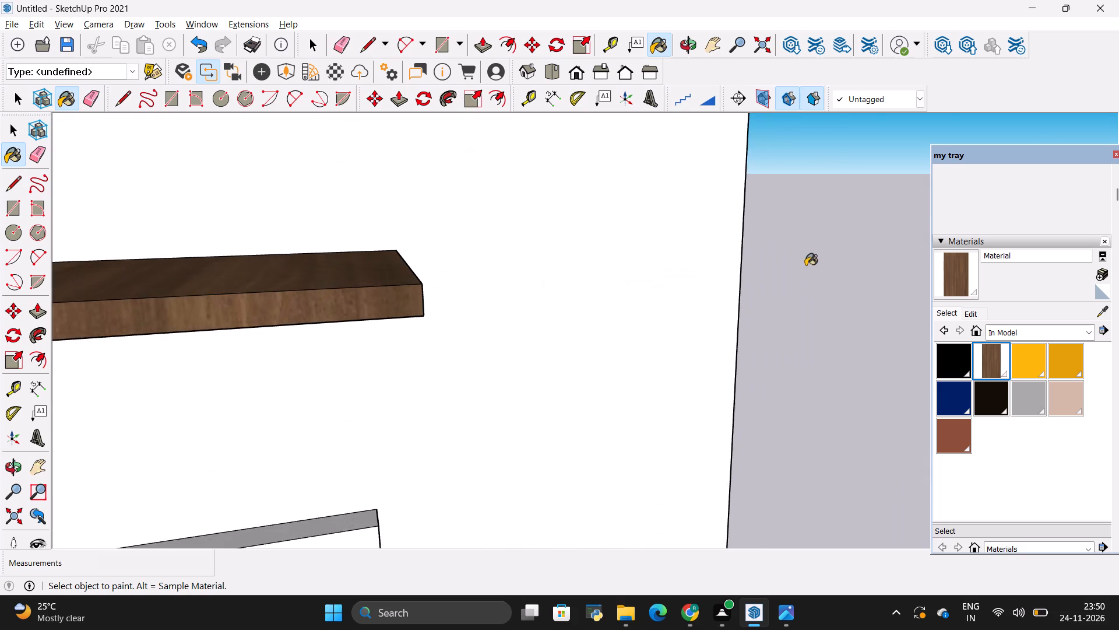
scroll(446, 306, up, 9)
click(221, 254)
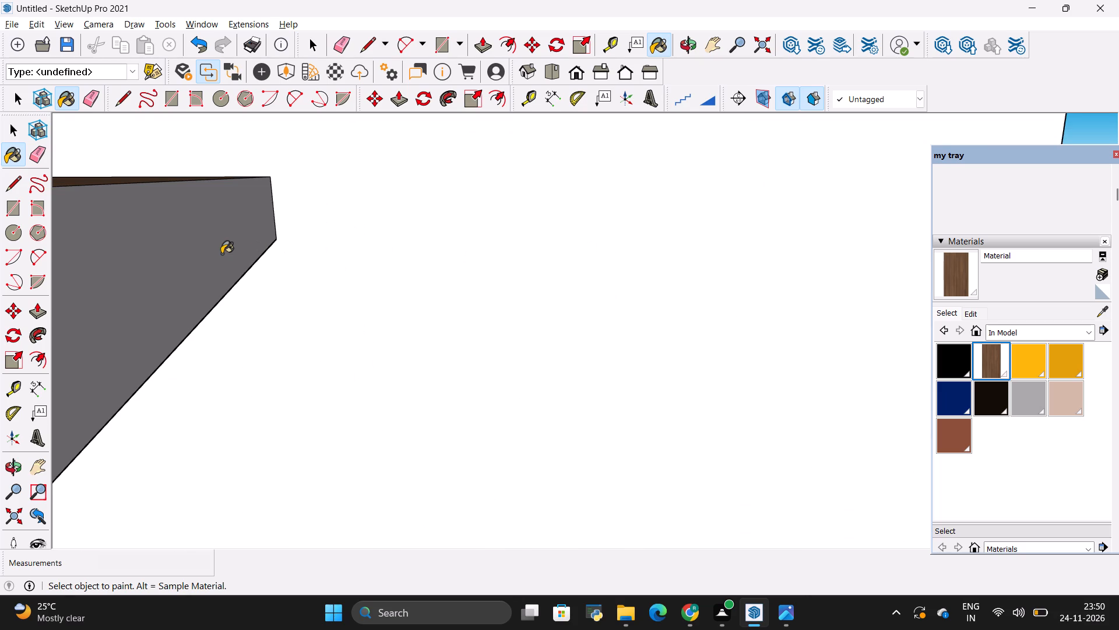
scroll(476, 335, down, 9)
key(Escape)
key(Escape)
scroll(646, 300, down, 12)
key(Escape)
key(Escape)
key(Escape)
key(Escape)
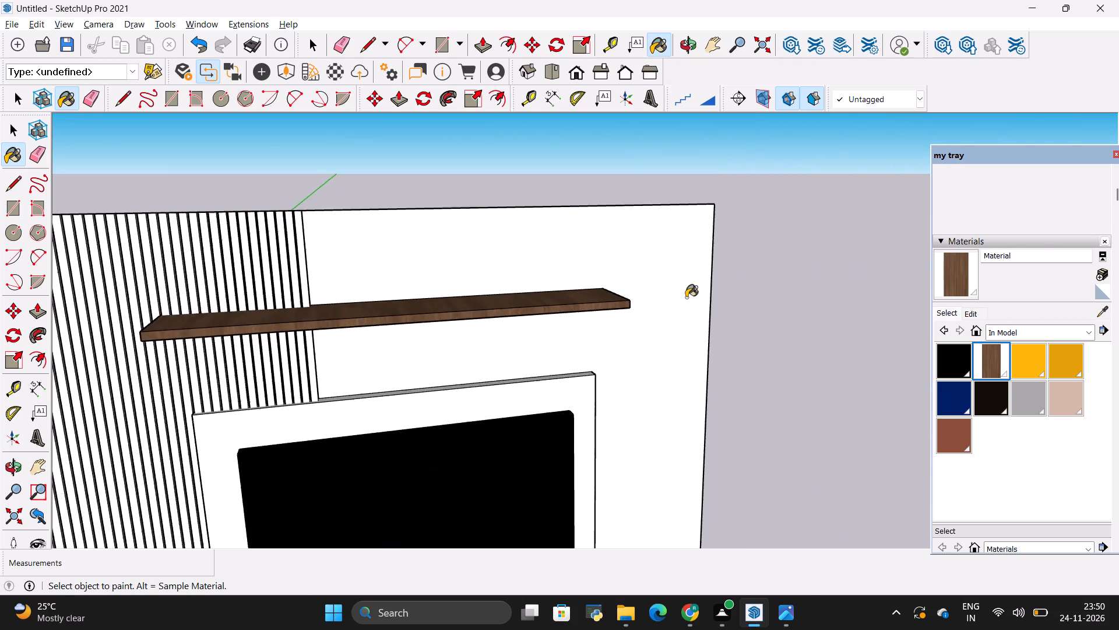
scroll(686, 297, down, 10)
key(Escape)
key(Escape)
key(space)
click(742, 300)
key(space)
click(744, 300)
scroll(562, 284, down, 4)
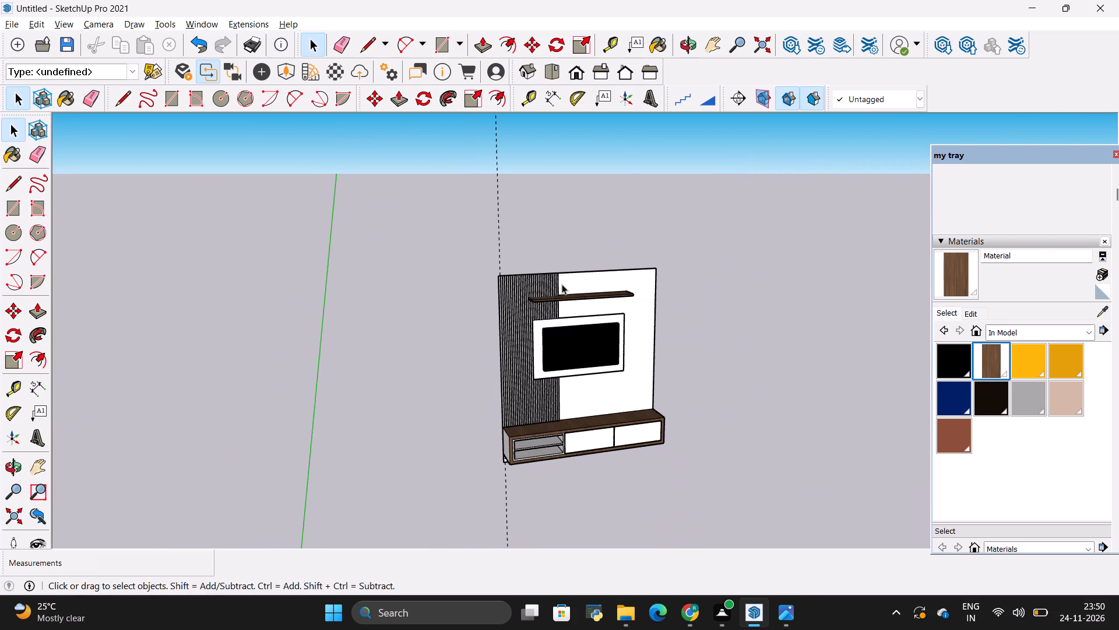
Check the reference photo and create a new grey-green material from the texture image aa57598ef4a51439e6f0c614f40580fa.jpg.
key(alt+Tab)
key(alt+Tab)
key(alt+Tab)
key(alt+Tab)
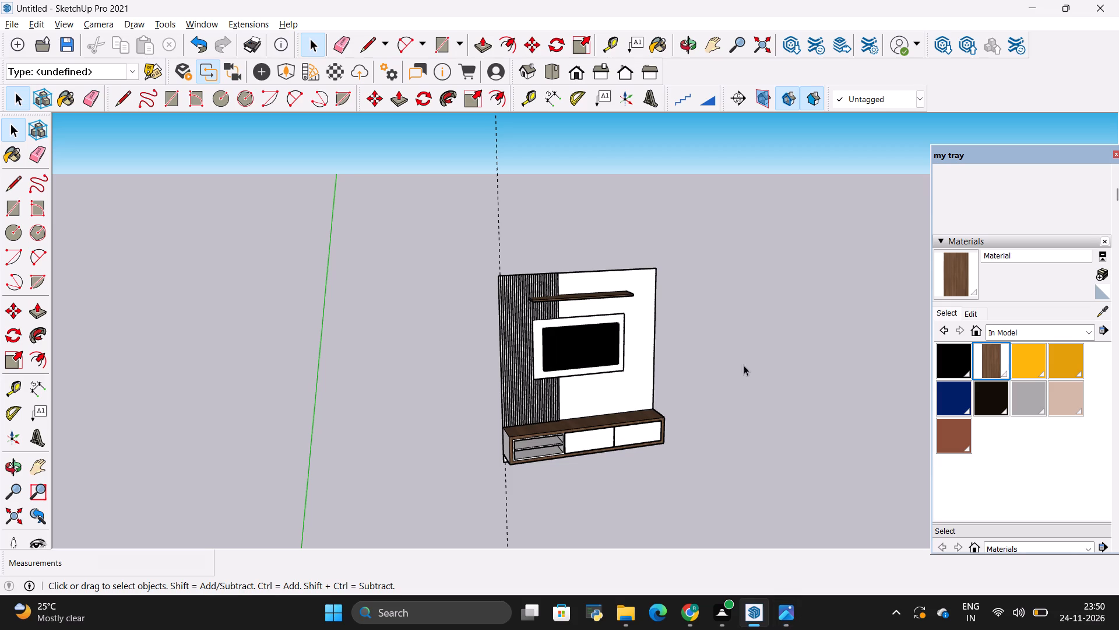
click(1105, 274)
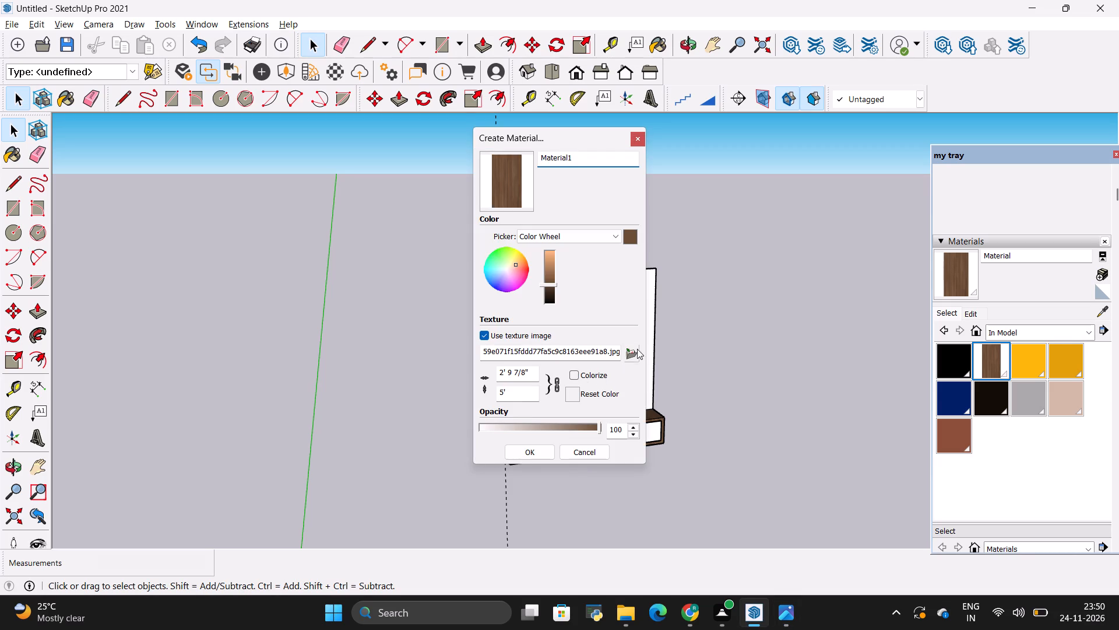
click(631, 353)
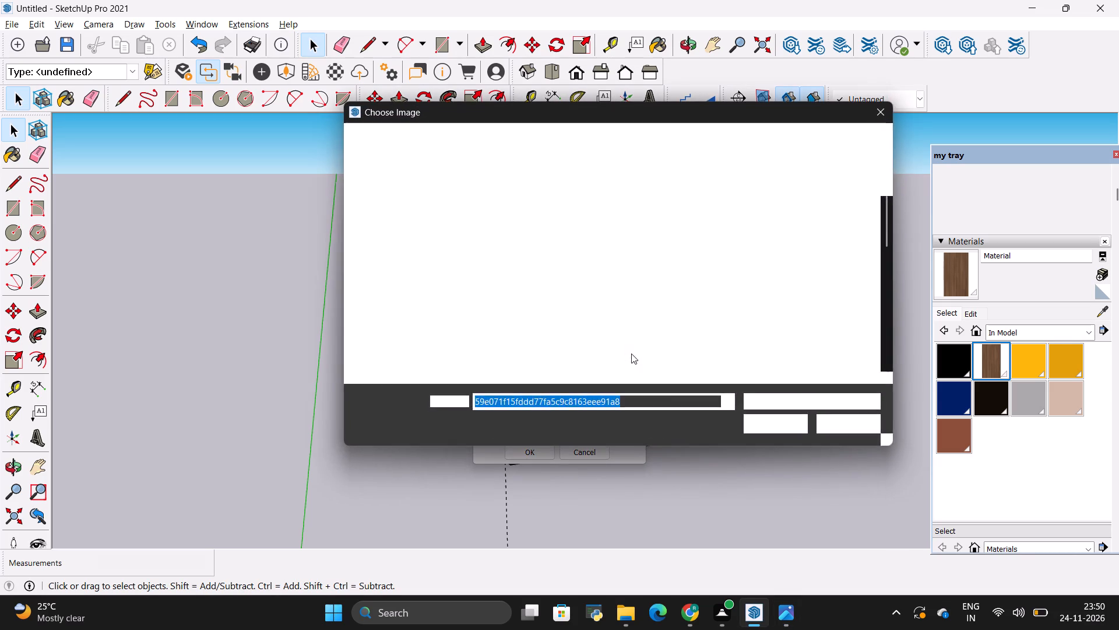
scroll(641, 321, down, 7)
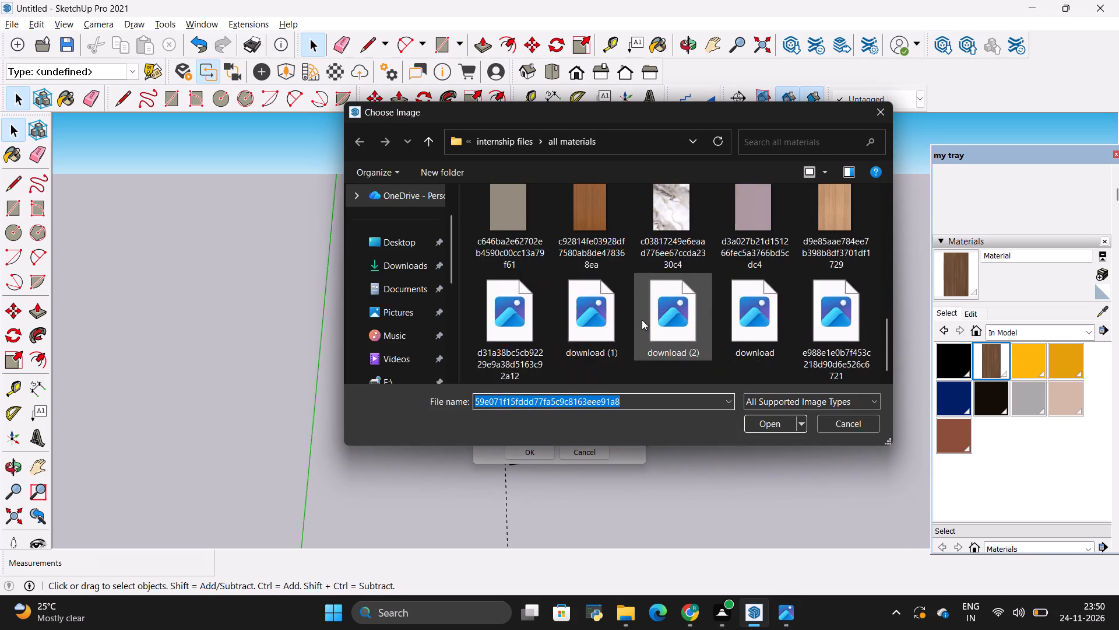
scroll(642, 320, down, 1)
scroll(642, 320, up, 2)
click(510, 226)
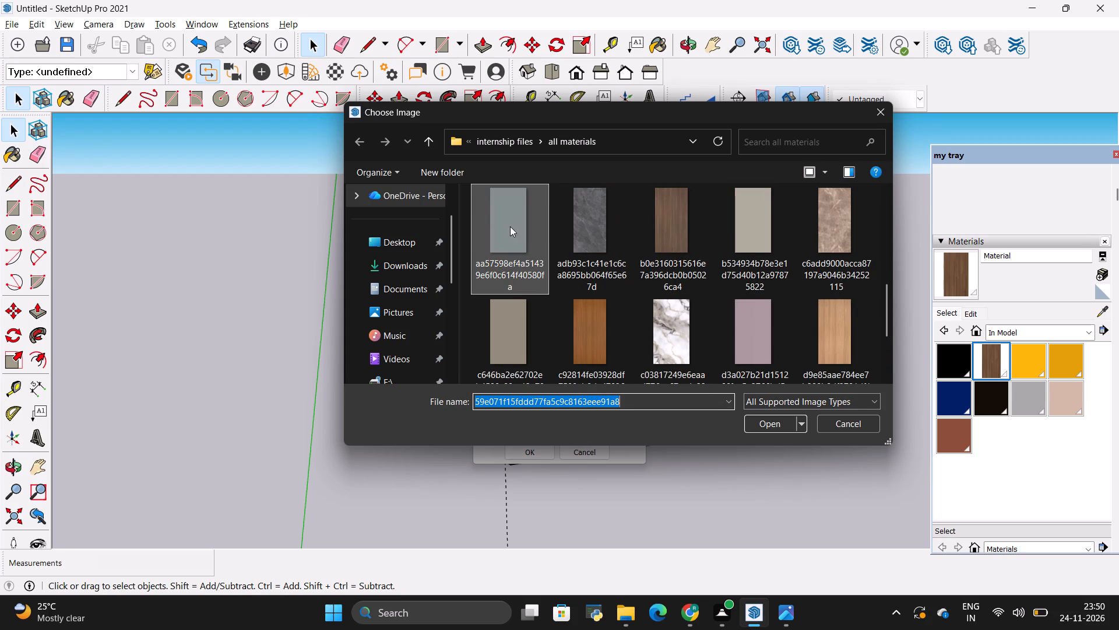
click(784, 419)
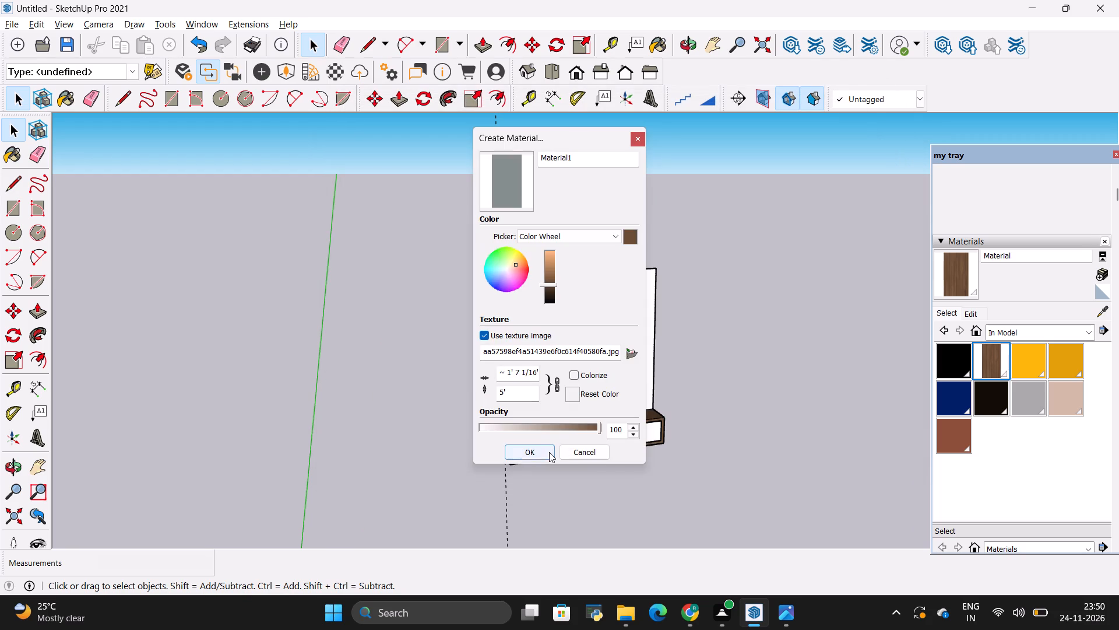
click(545, 453)
Paint the end slat beside the plain wall panel with the new grey-green material.
click(967, 274)
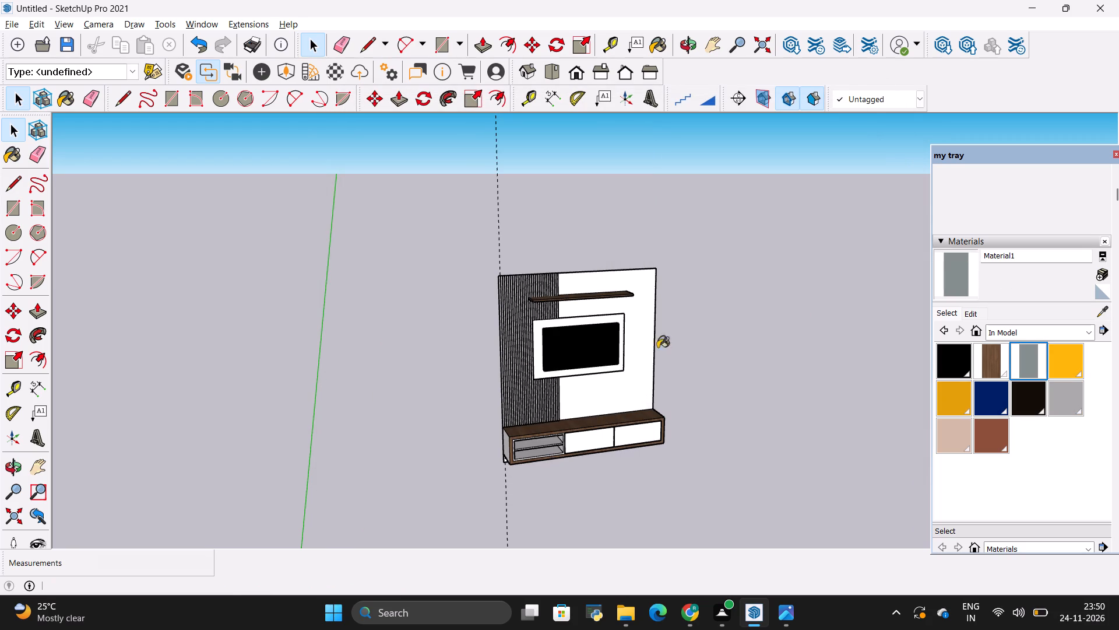
scroll(525, 244, up, 20)
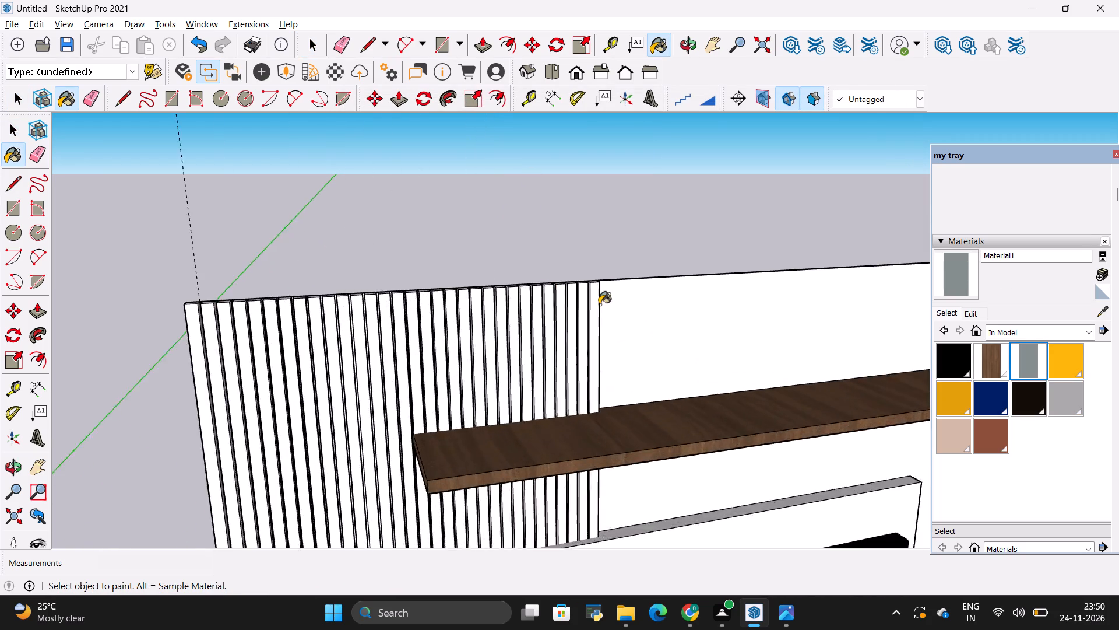
scroll(599, 304, up, 7)
click(591, 292)
scroll(590, 291, up, 4)
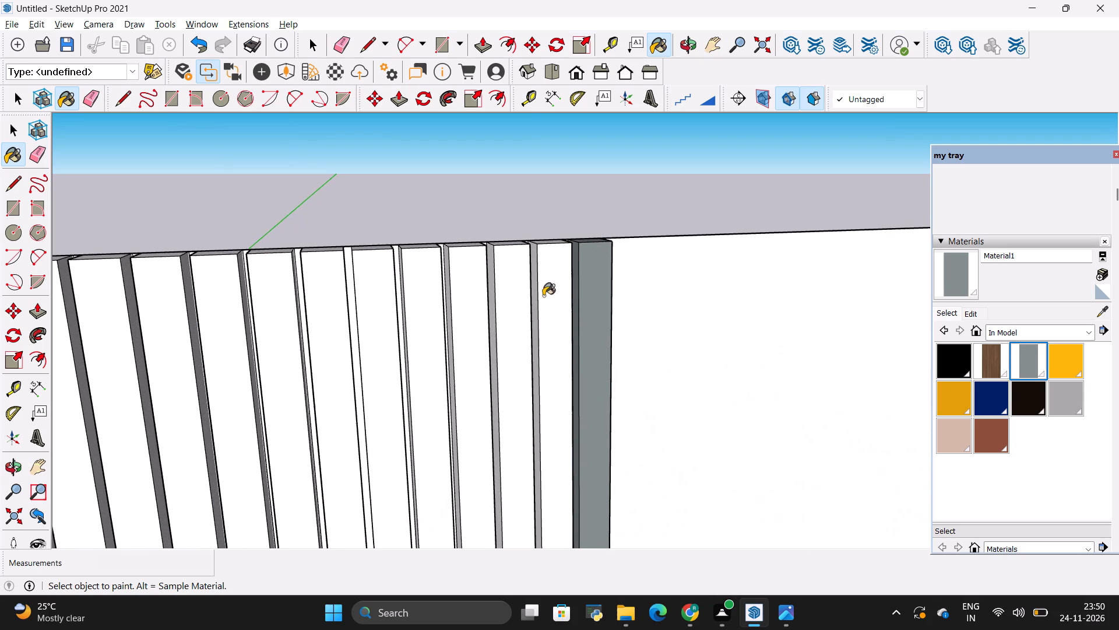
Open the neighbouring slat component, paint its front, top and both side faces with the grey-green material, and leave the component.
key(space)
double_click(541, 297)
click(969, 268)
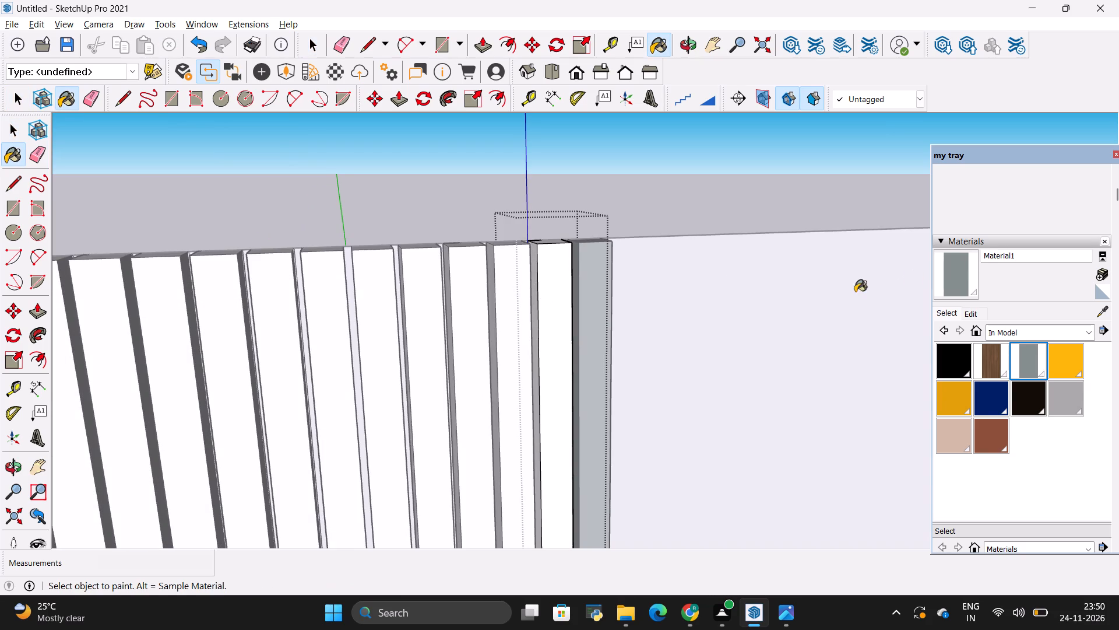
click(544, 300)
scroll(545, 232, up, 3)
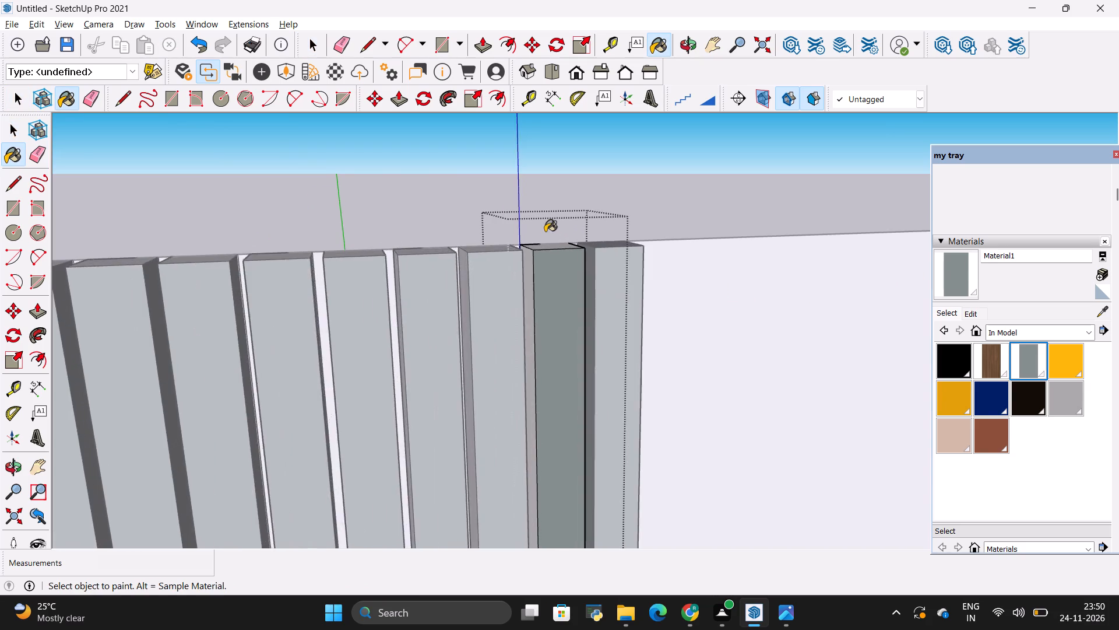
scroll(545, 232, up, 7)
scroll(524, 275, up, 2)
click(524, 275)
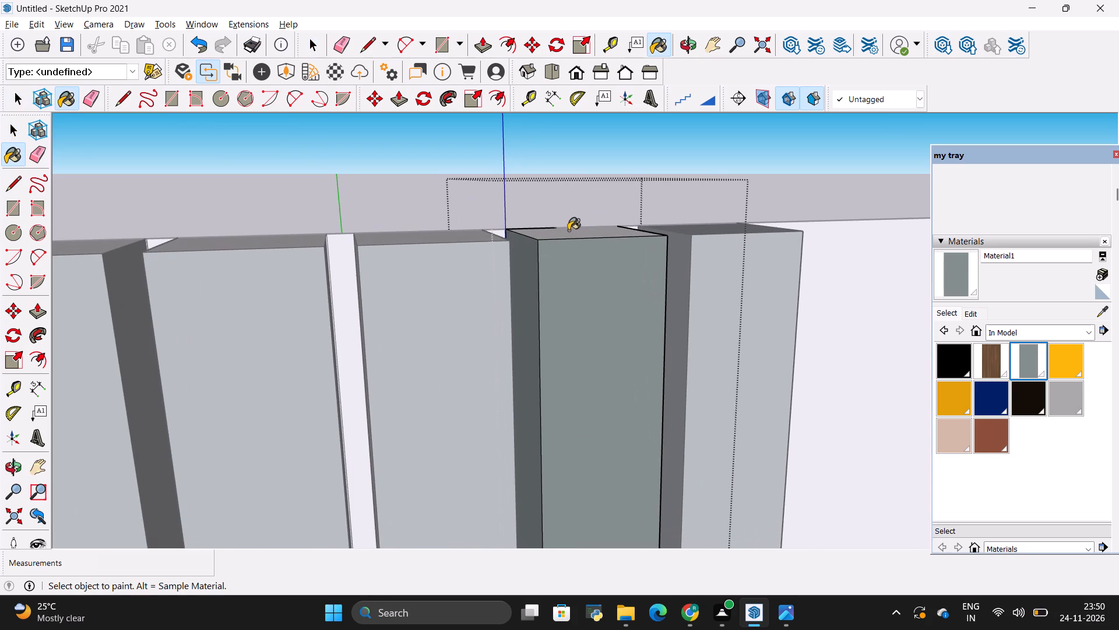
click(569, 231)
scroll(432, 266, down, 9)
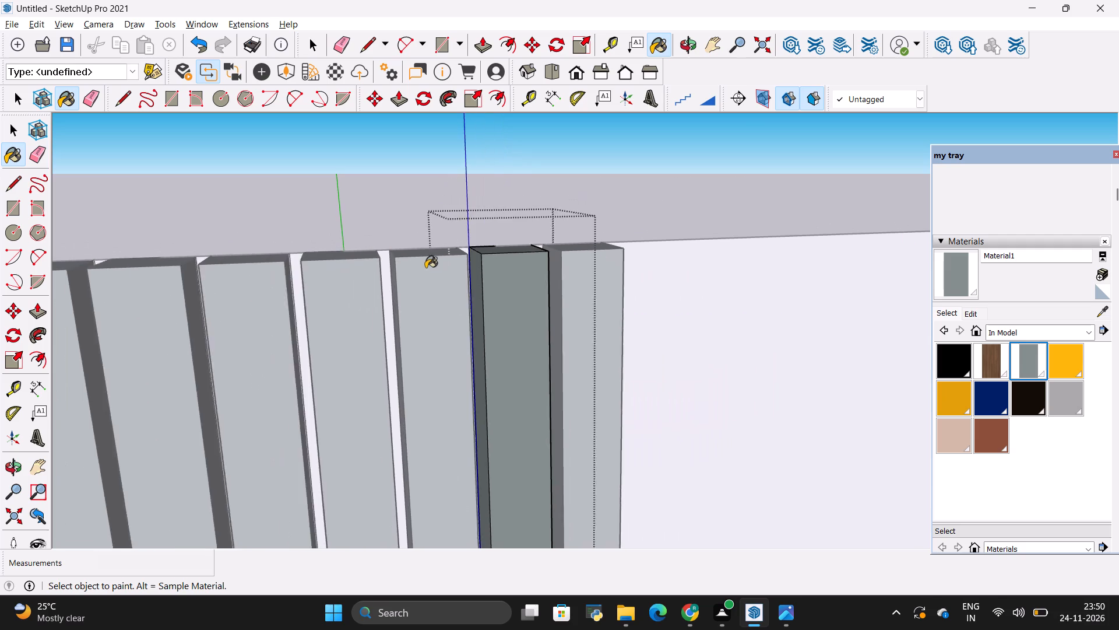
scroll(574, 292, up, 10)
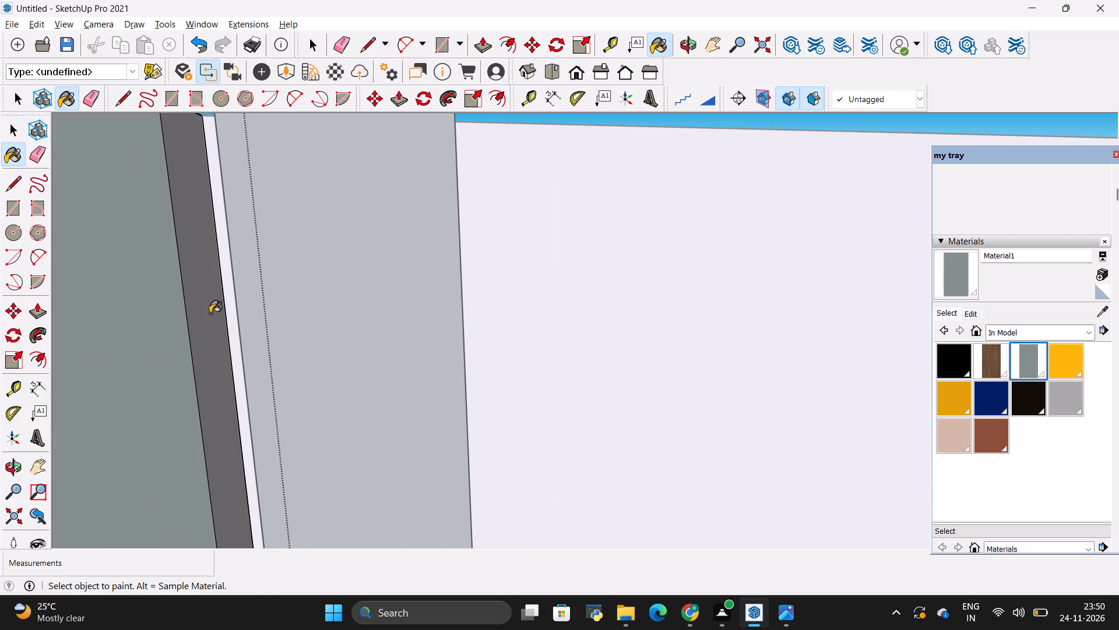
click(210, 313)
key(space)
key(space)
double_click(523, 297)
key(space)
click(523, 297)
key(space)
click(523, 297)
scroll(523, 296, down, 6)
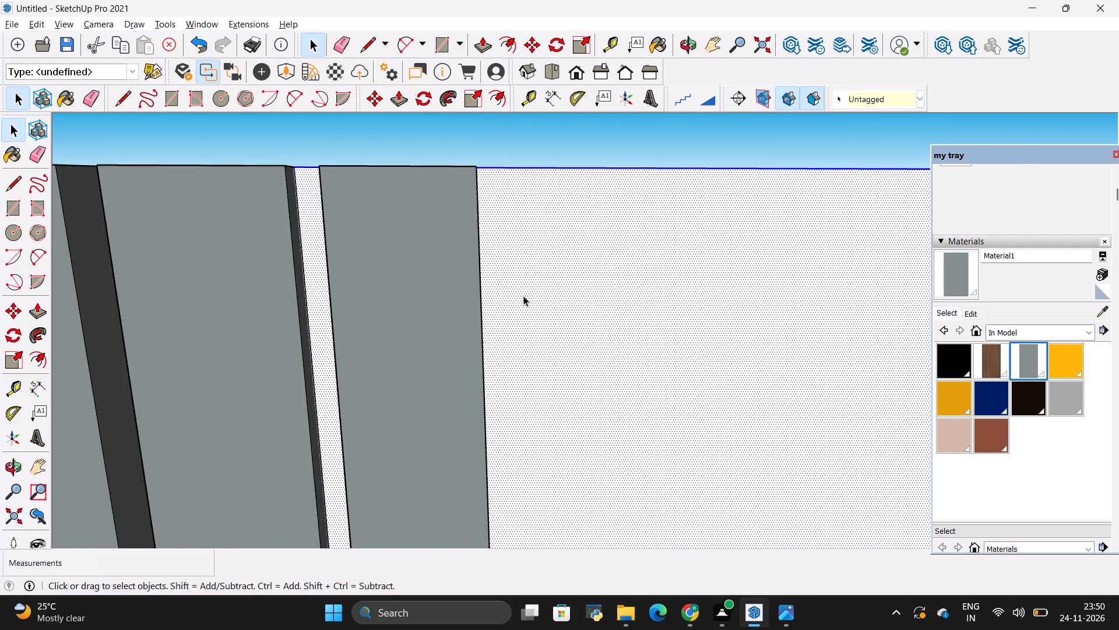
scroll(523, 296, down, 13)
scroll(541, 188, down, 14)
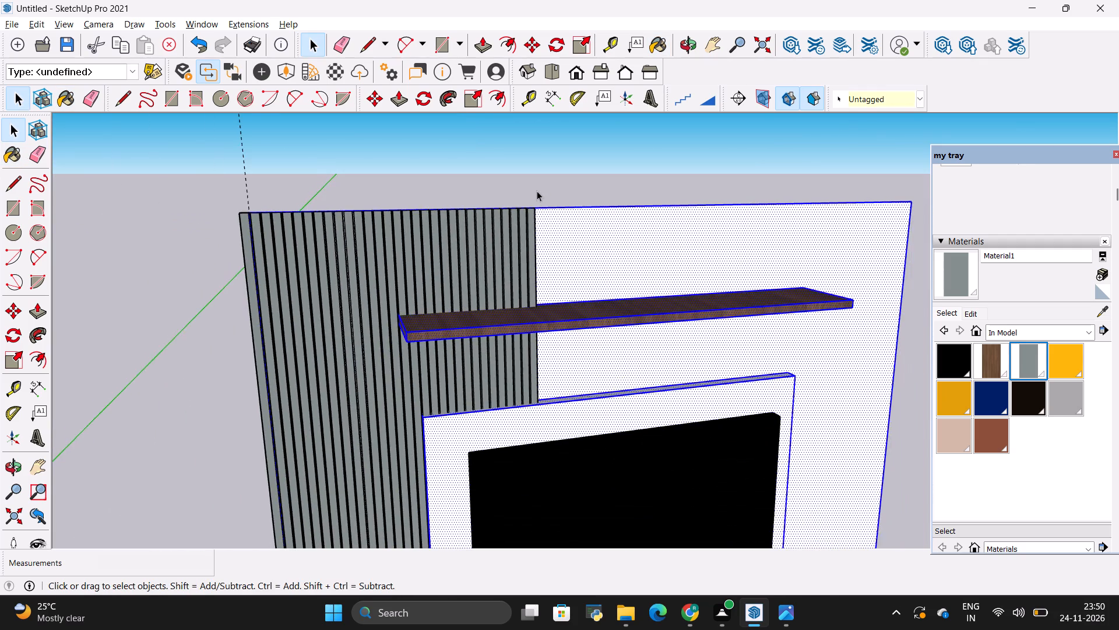
scroll(469, 212, down, 8)
key(Escape)
click(226, 307)
key(Escape)
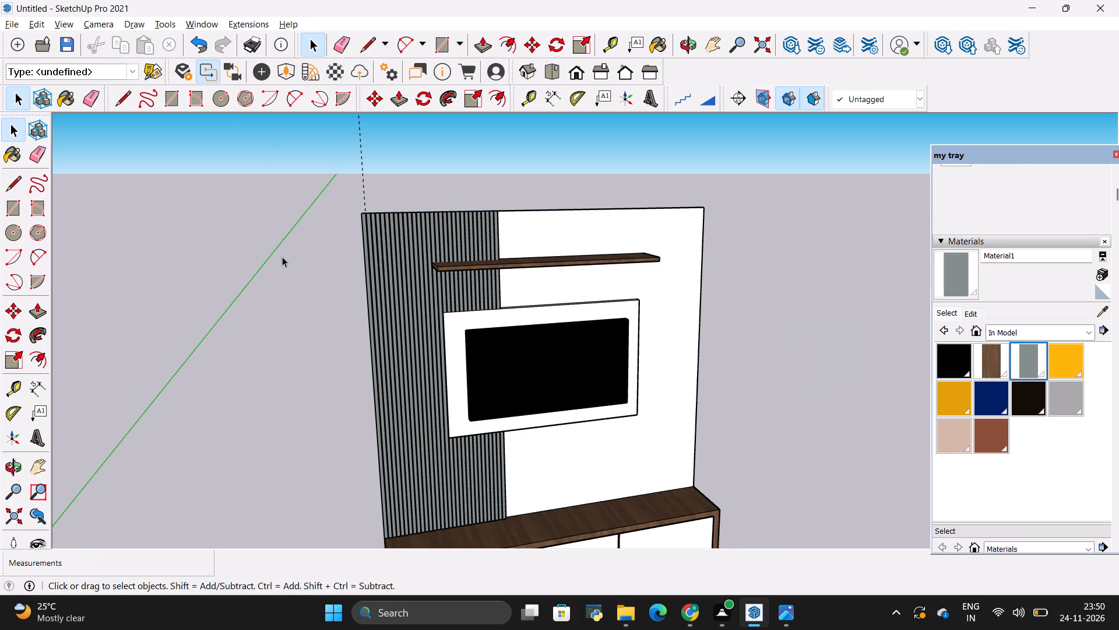
Erase the dashed vertical guide line along the outer edge of the slatted panel.
scroll(282, 257, down, 5)
key(space)
key(e)
drag(353, 163, 337, 170)
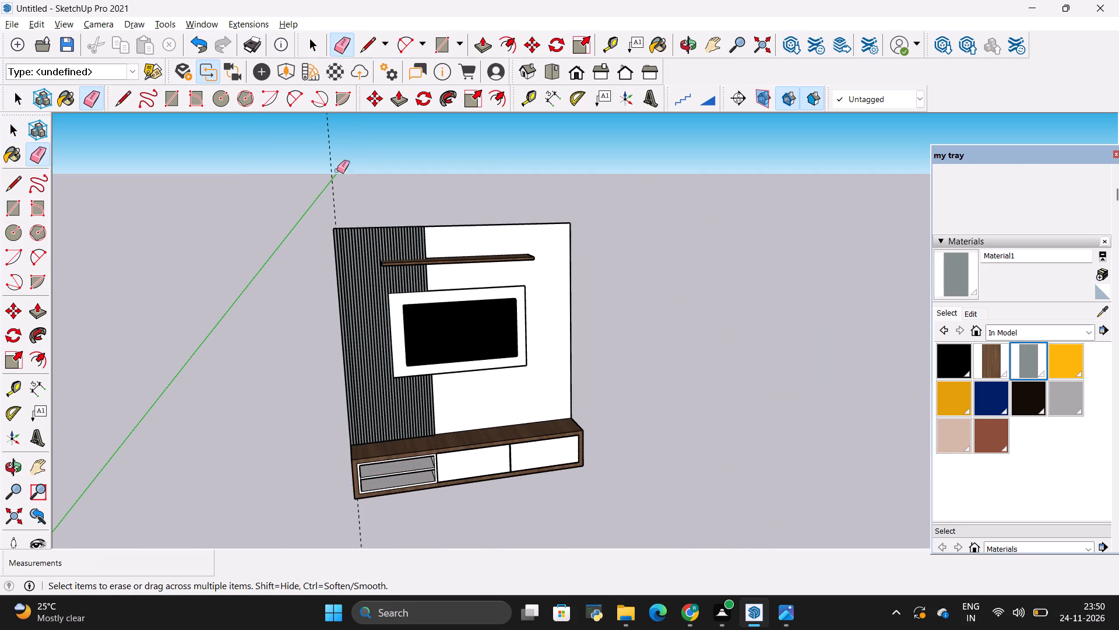
drag(337, 170, 320, 179)
drag(329, 152, 320, 156)
key(space)
click(287, 193)
key(space)
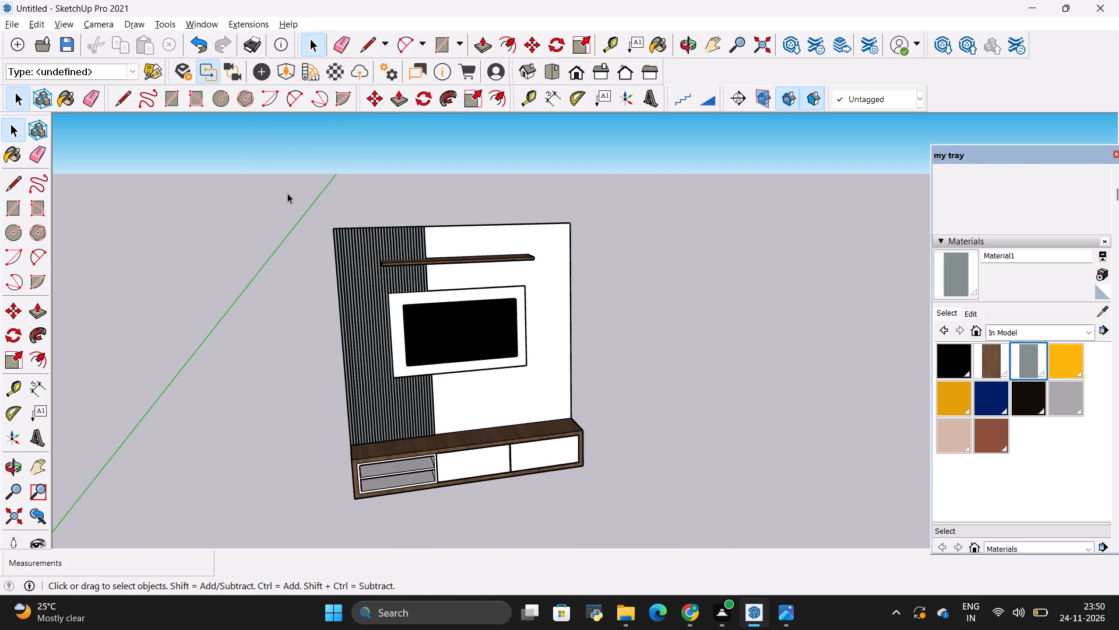
key(space)
click(287, 193)
Check the cabinet finishes in the reference photo and paint both drawer fronts of the low cabinet with the grey-green material.
scroll(389, 278, down, 2)
scroll(397, 452, up, 6)
key(alt+Tab)
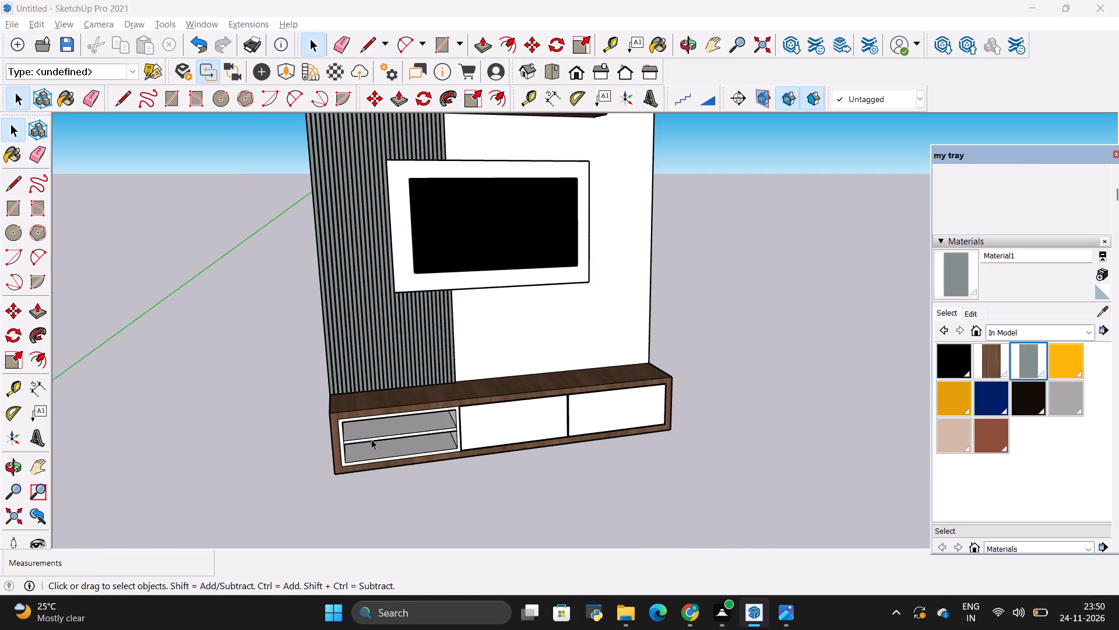
key(alt+Tab)
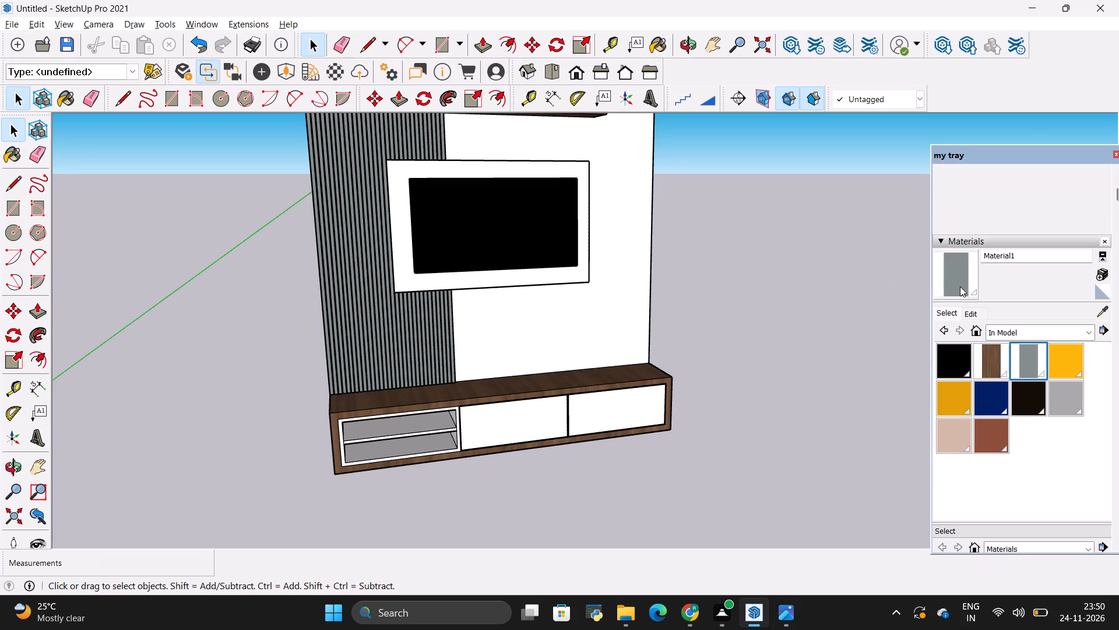
click(959, 282)
scroll(487, 425, up, 4)
click(500, 424)
click(640, 396)
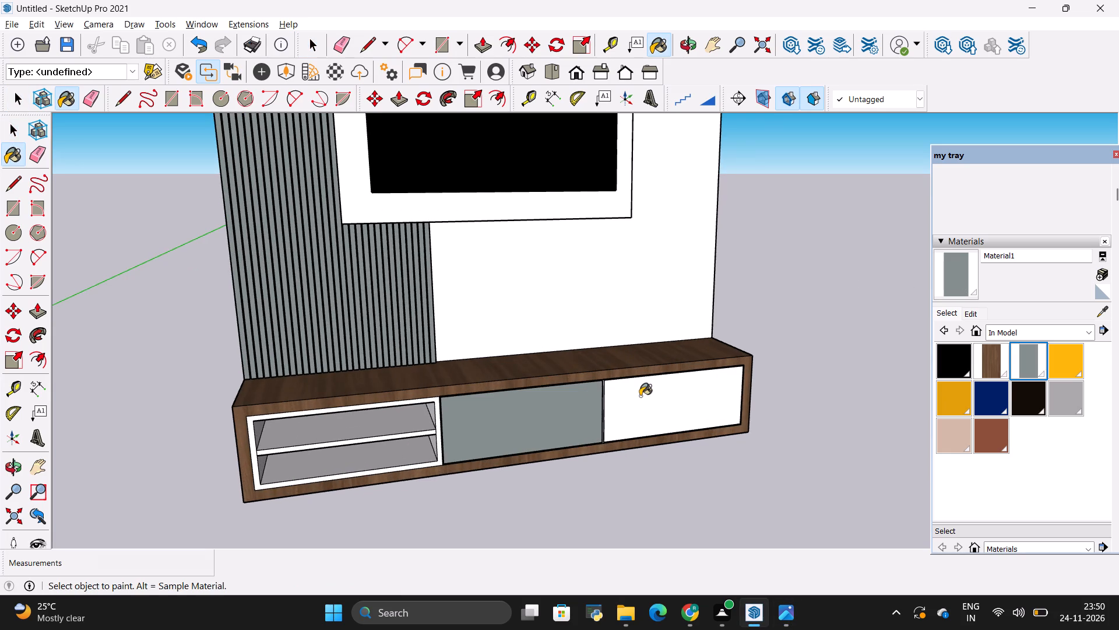
Paint the open compartment's shelf, floor, drawer-side inner walls and front frame with the grey-green material.
scroll(426, 424, up, 8)
click(358, 422)
click(369, 485)
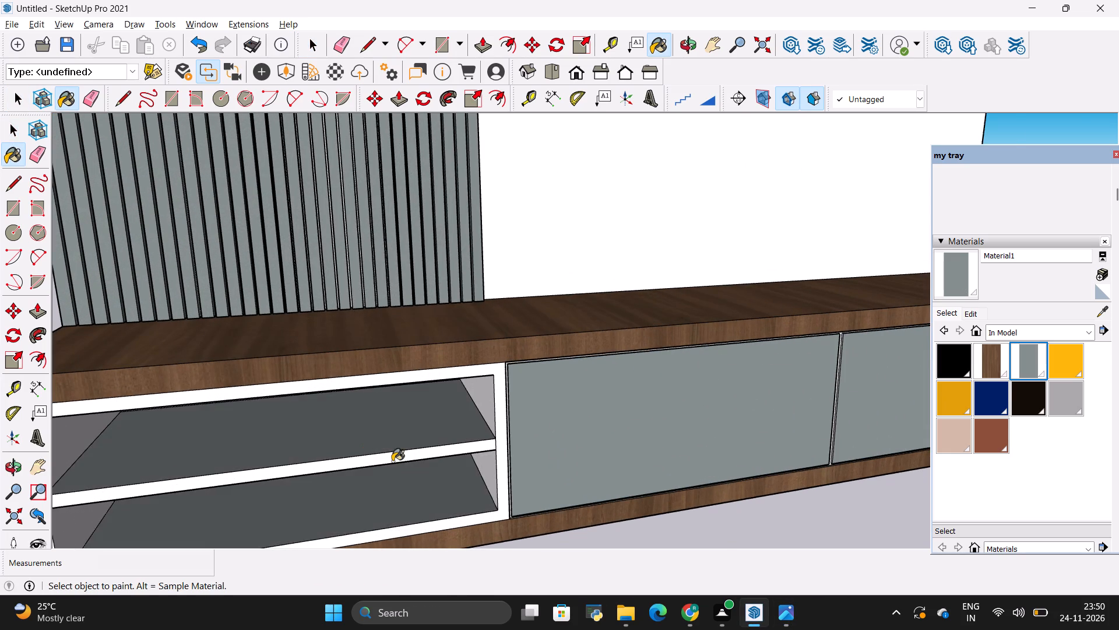
scroll(392, 461, up, 4)
click(401, 460)
click(522, 392)
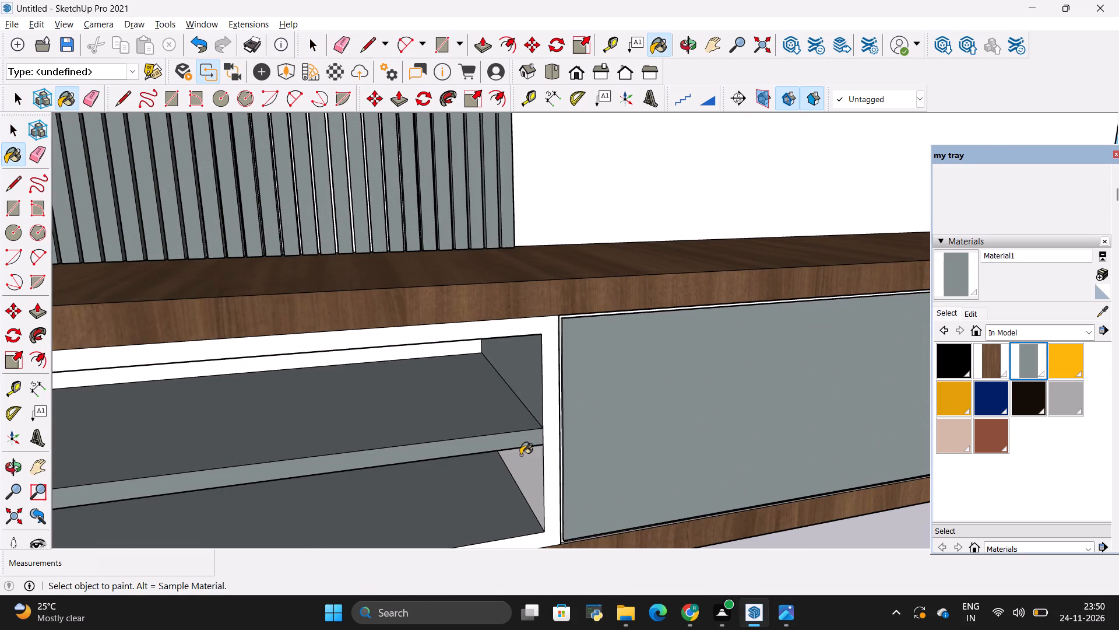
click(523, 458)
scroll(559, 463, up, 4)
click(547, 460)
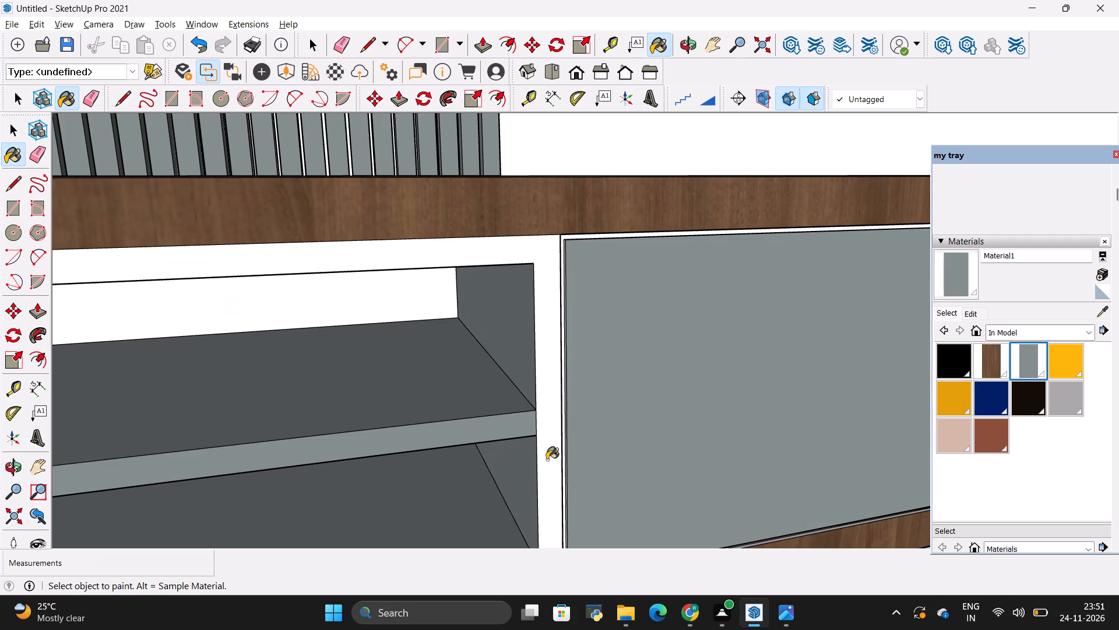
Paint the upper and lower back faces of the open compartment with the grey-green material.
scroll(545, 448, down, 4)
scroll(419, 397, up, 4)
click(369, 332)
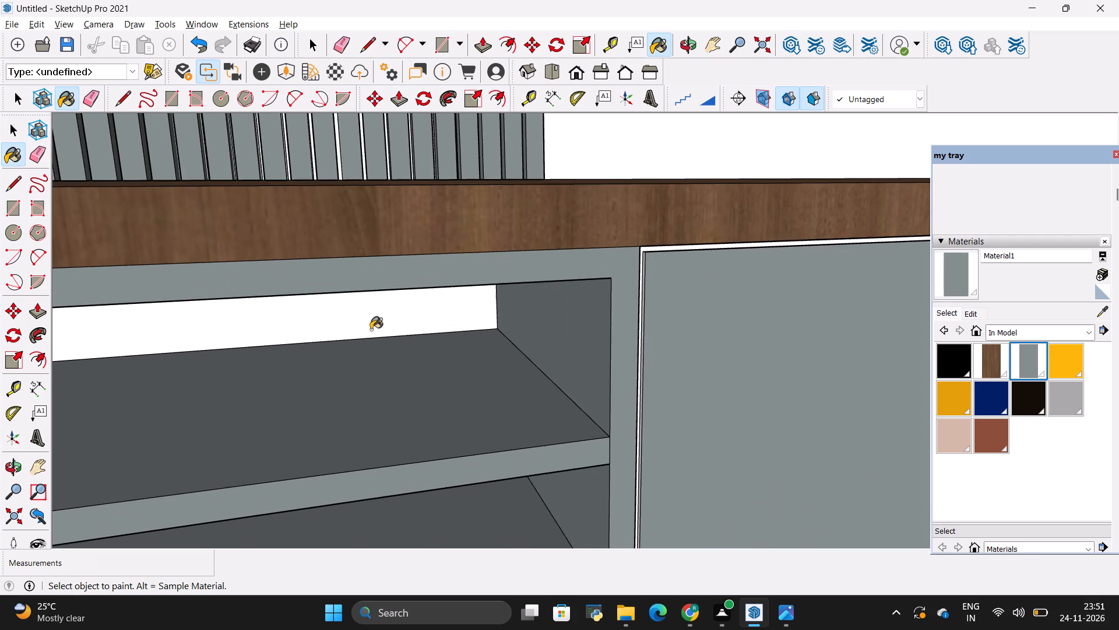
scroll(383, 305, down, 13)
scroll(354, 412, up, 4)
scroll(319, 327, up, 5)
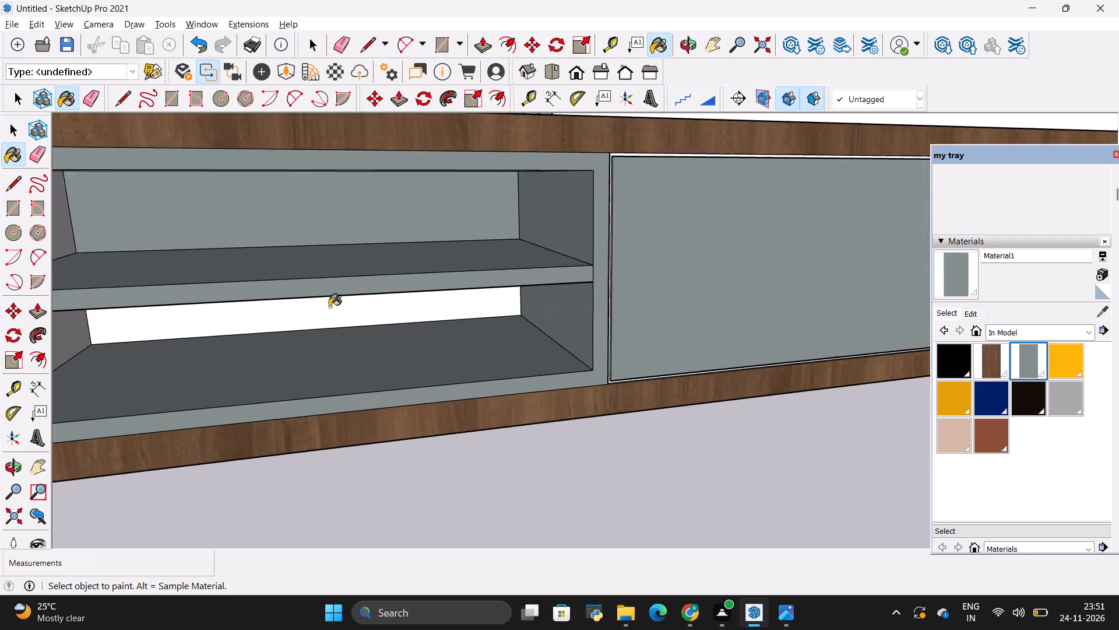
scroll(329, 307, up, 2)
click(332, 308)
Paint the open compartment's two inner side walls at the cabinet's outer end grey-green and leave the Paint tool.
scroll(350, 330, down, 8)
scroll(388, 346, up, 2)
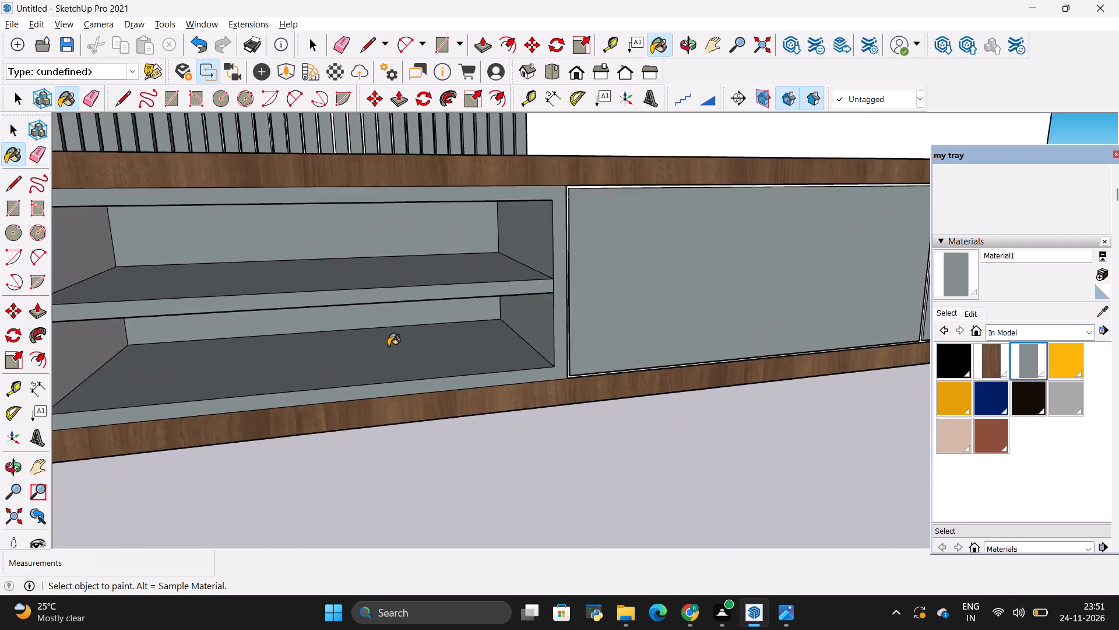
scroll(388, 346, up, 6)
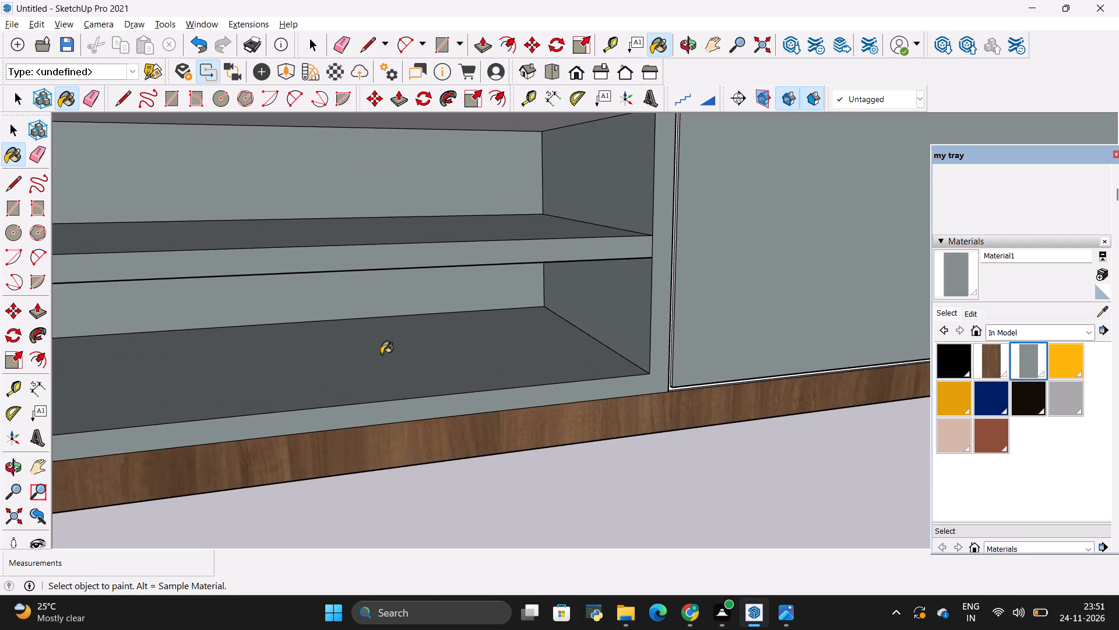
scroll(381, 354, down, 7)
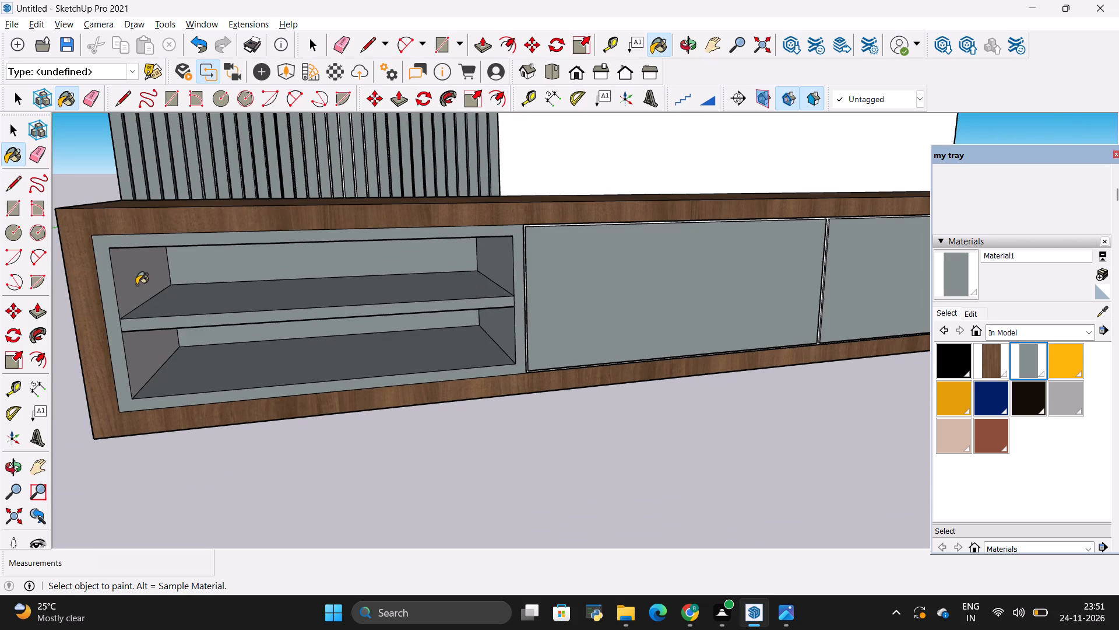
click(136, 285)
click(143, 363)
key(Escape)
key(Escape)
key(Escape)
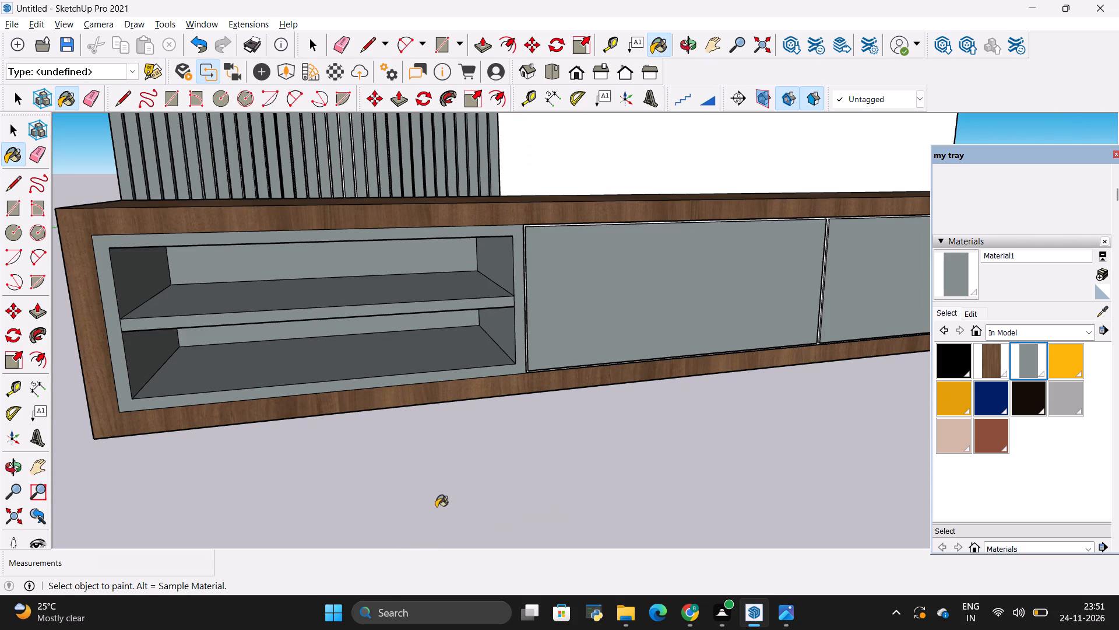
key(space)
click(437, 506)
Compare the whole painted TV unit with the finishes in the reference photo.
scroll(437, 505, down, 13)
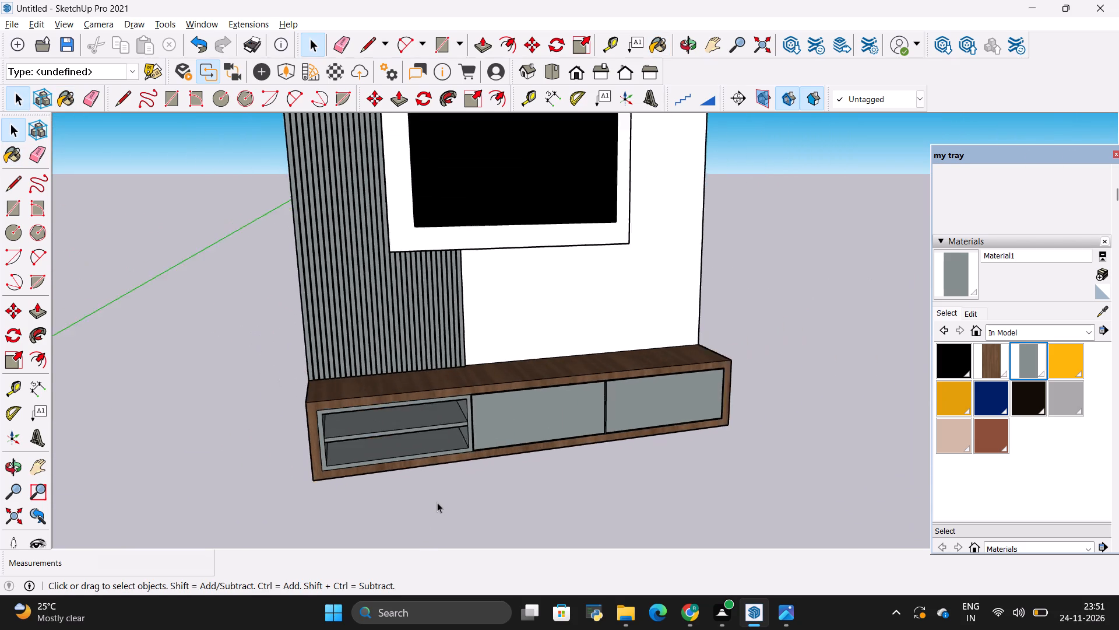
scroll(437, 502, down, 5)
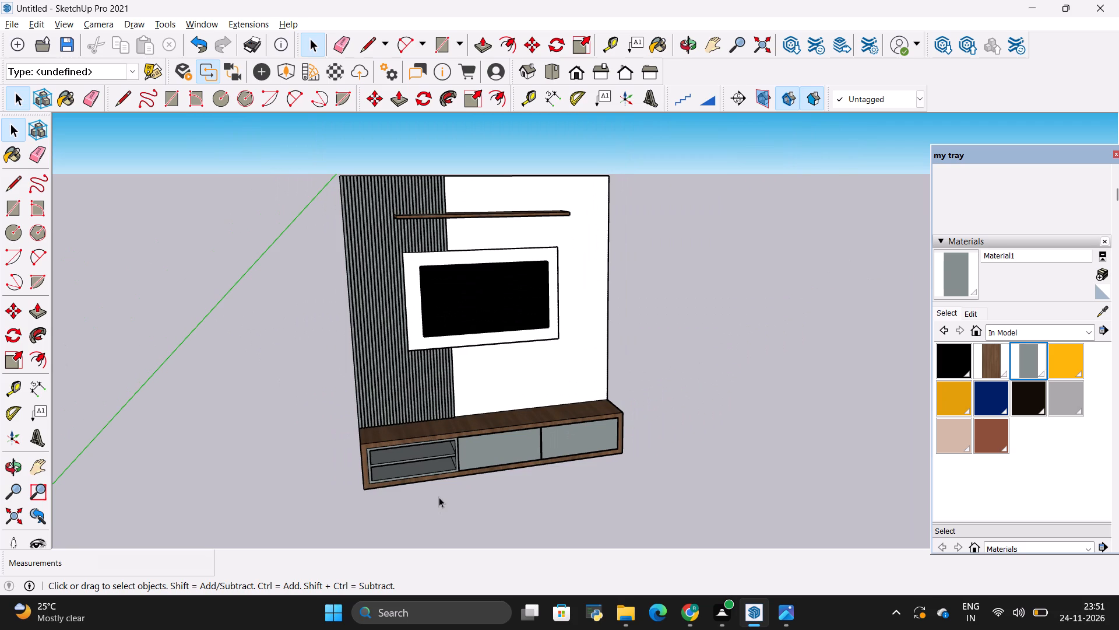
key(alt+Tab)
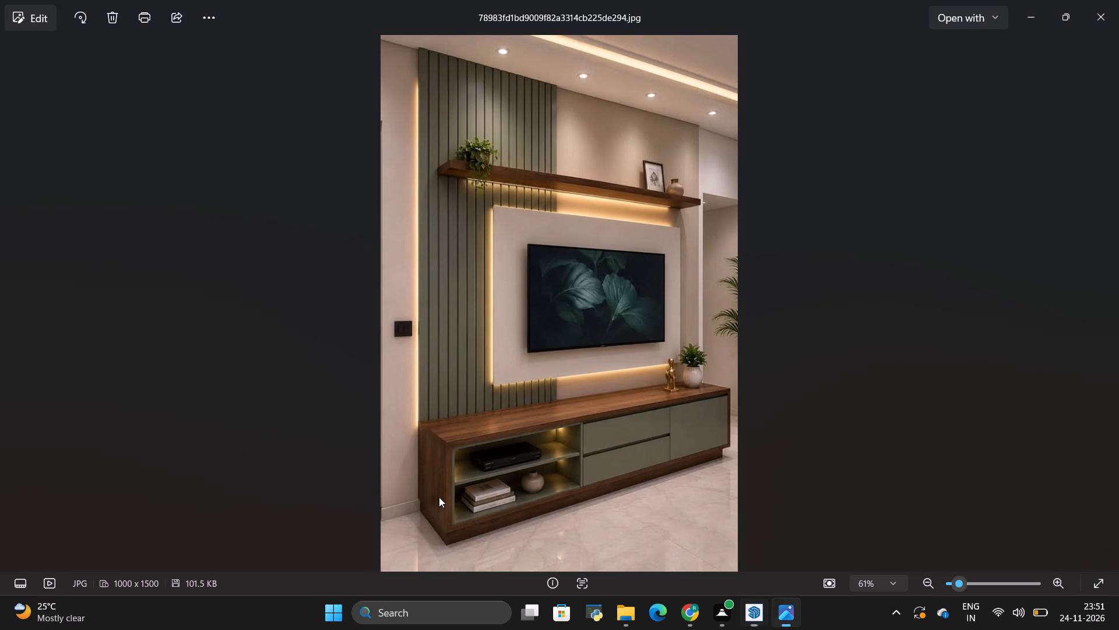
key(alt+Tab)
key(alt+Tab)
key(alt+Tab)
key(alt+Tab)
key(alt+Tab)
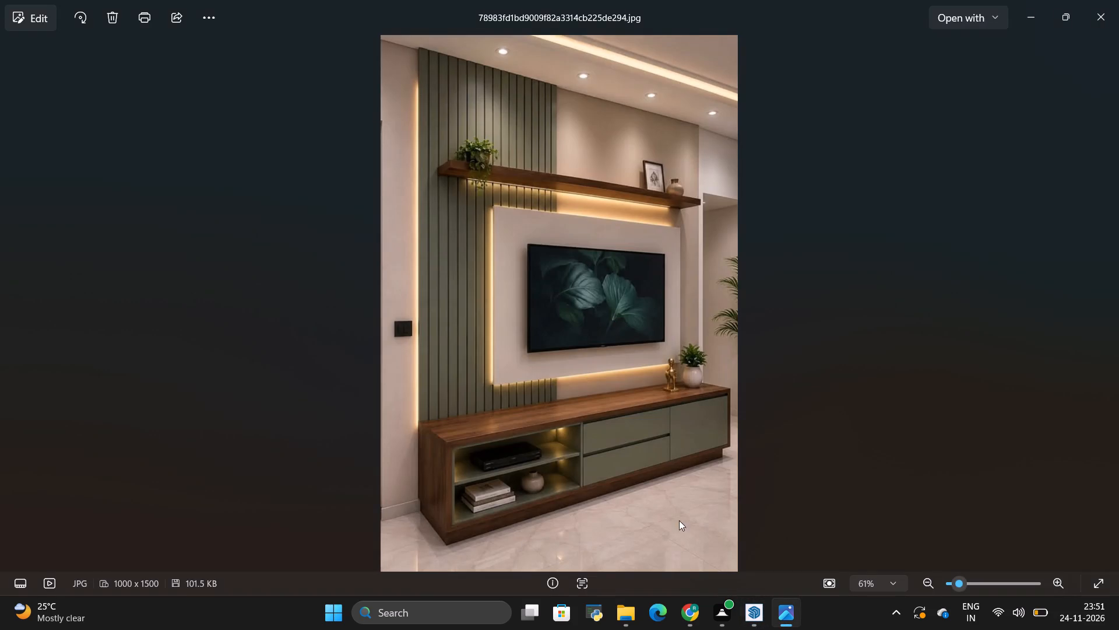
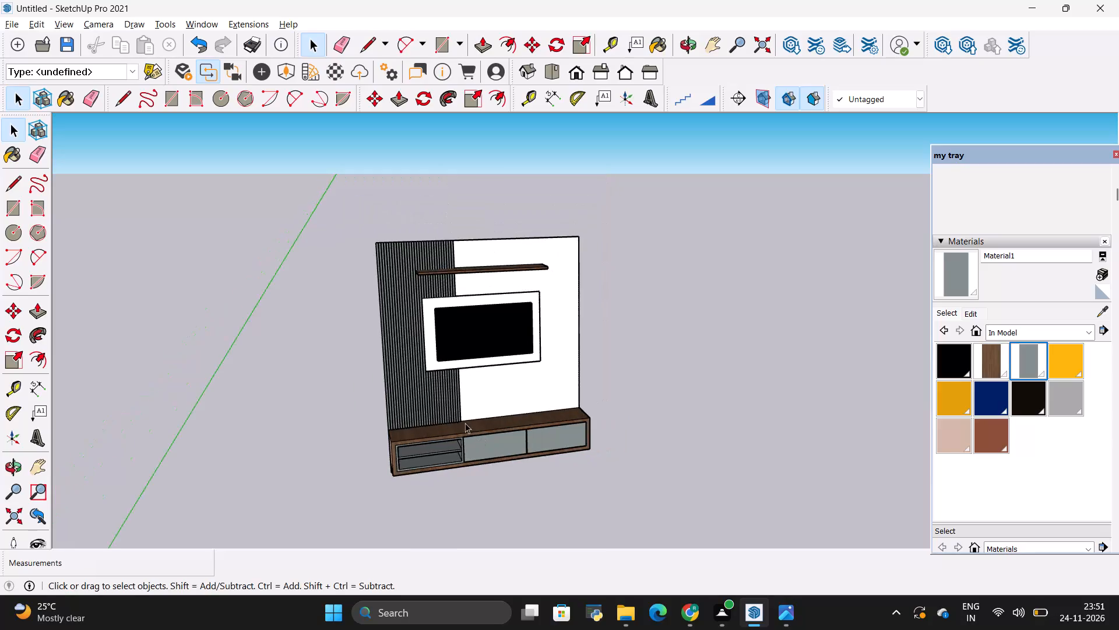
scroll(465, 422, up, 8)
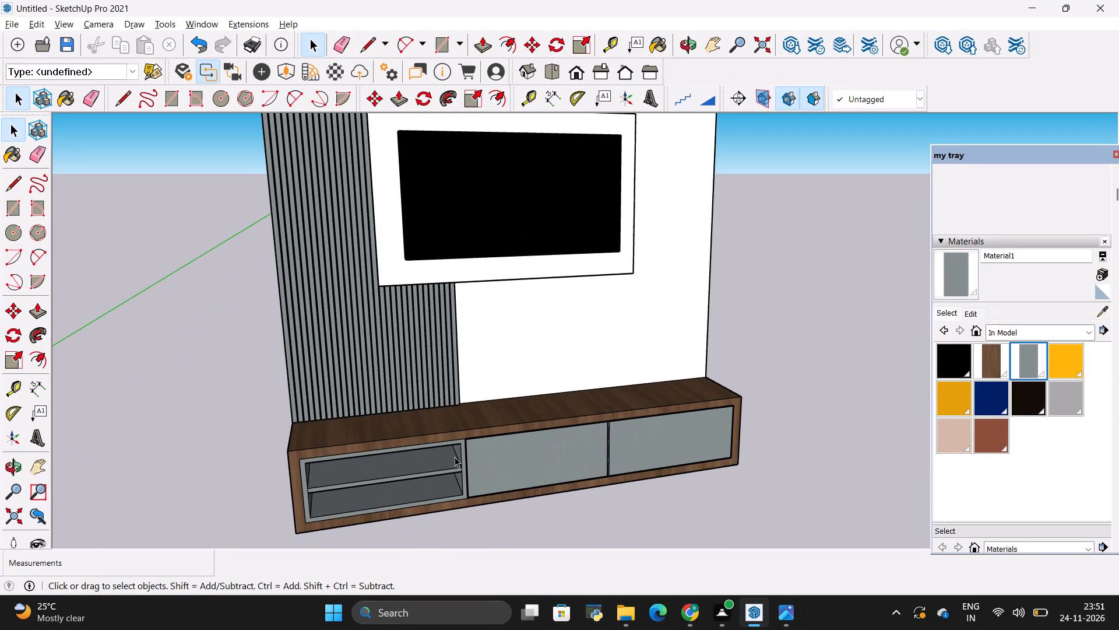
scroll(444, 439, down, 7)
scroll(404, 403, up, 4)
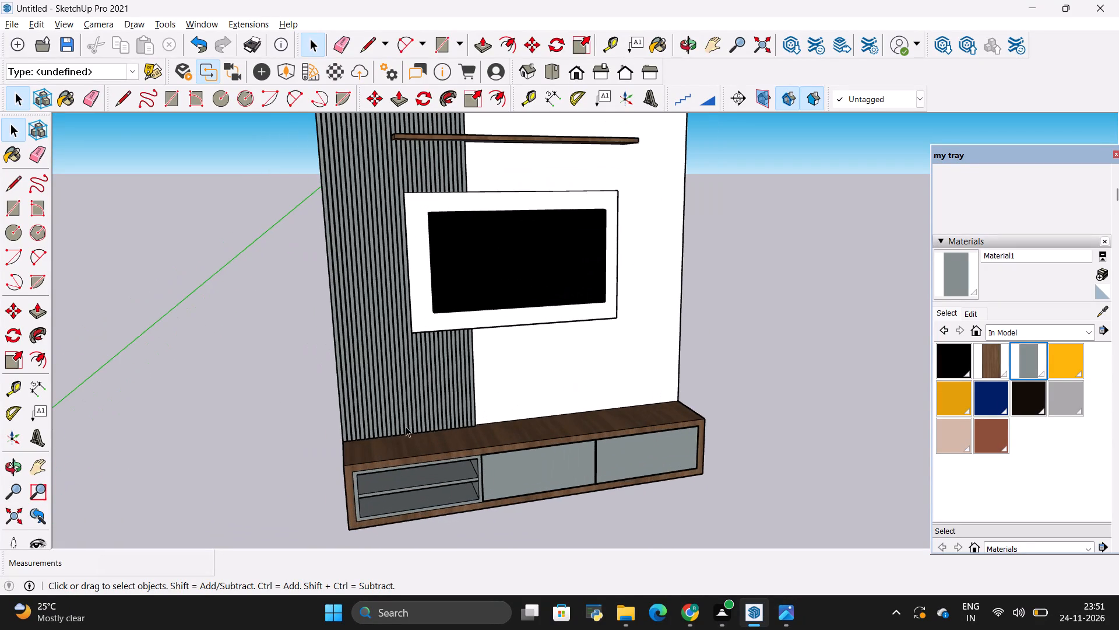
Import the SKT_Nearly+Natural+5'+Kentia+Palm+Silk+Tree model from the ALL 3D WAREHOUSE ITEMS folder, checking the reference photo for decor.
click(8, 27)
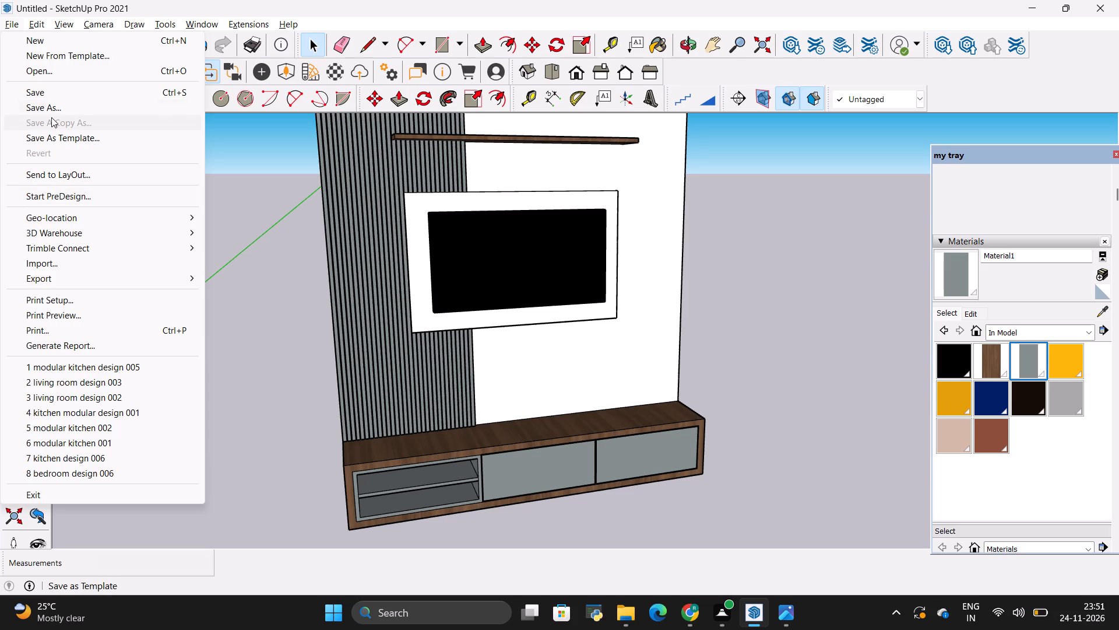
click(43, 265)
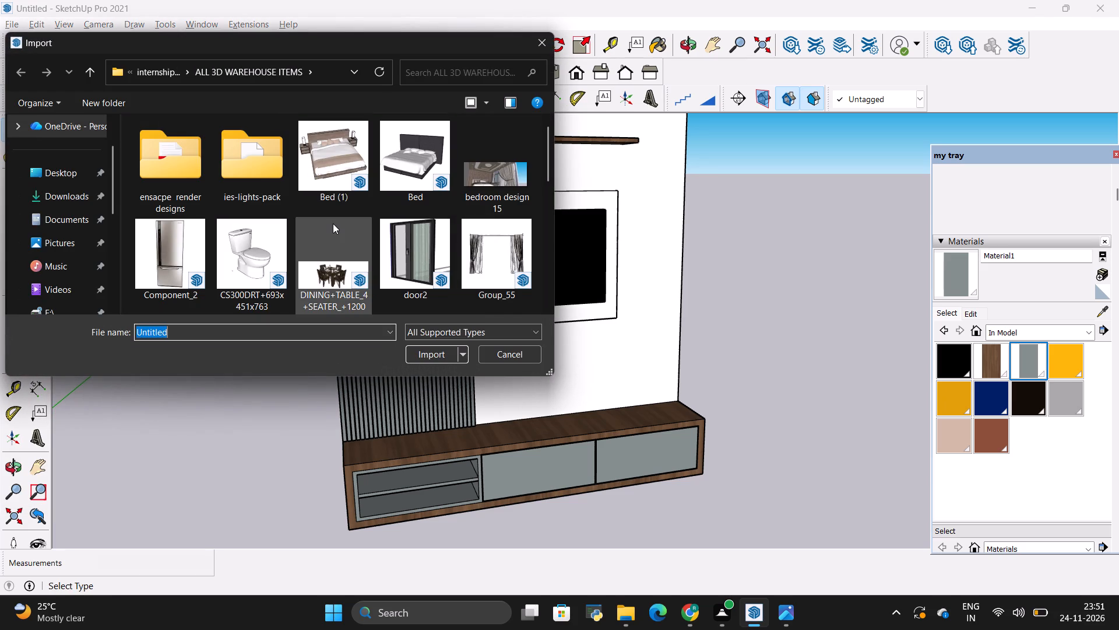
scroll(333, 223, down, 7)
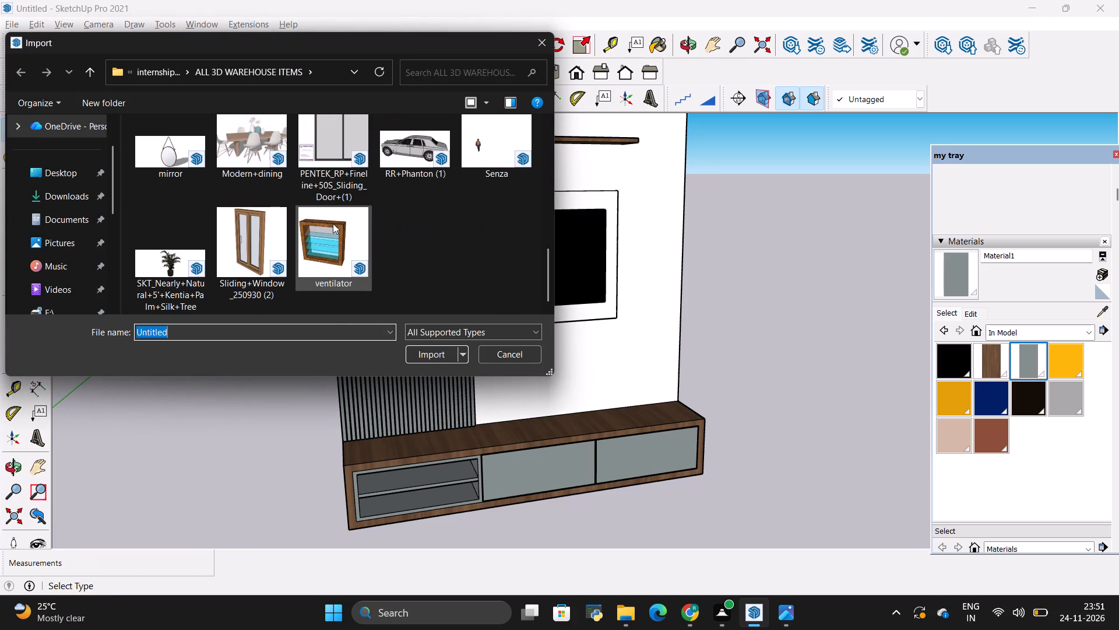
scroll(417, 234, up, 3)
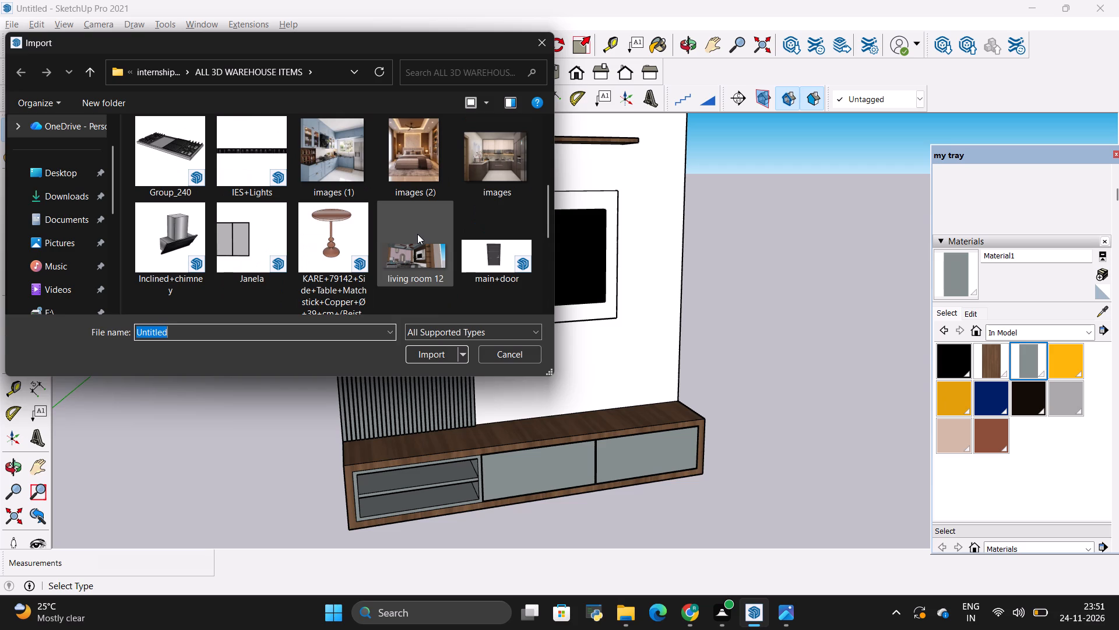
key(alt+Tab)
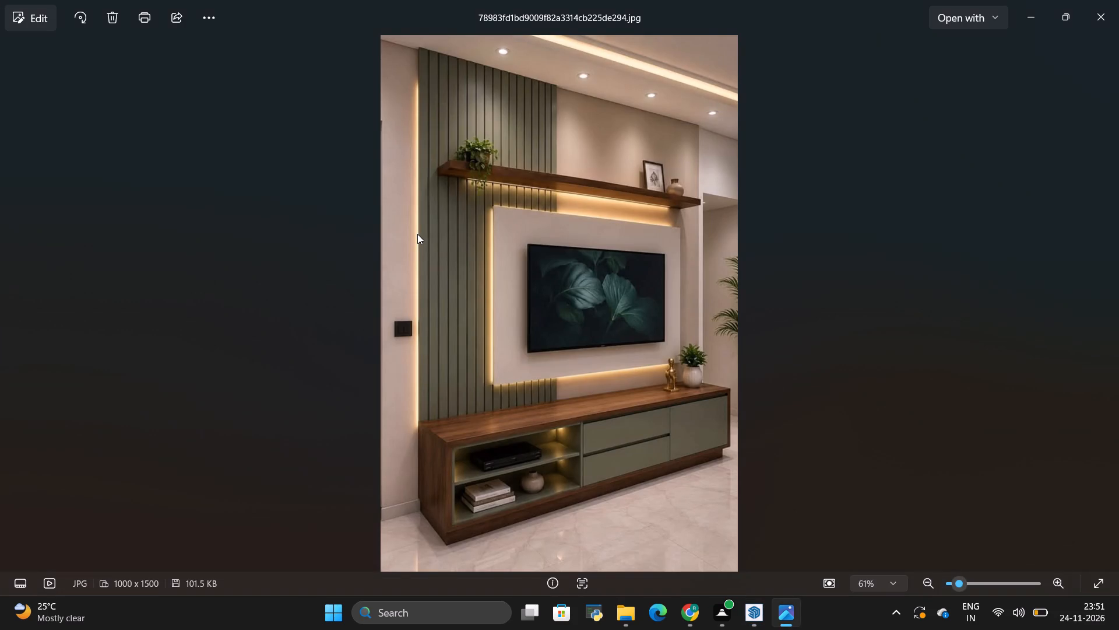
key(alt+Tab)
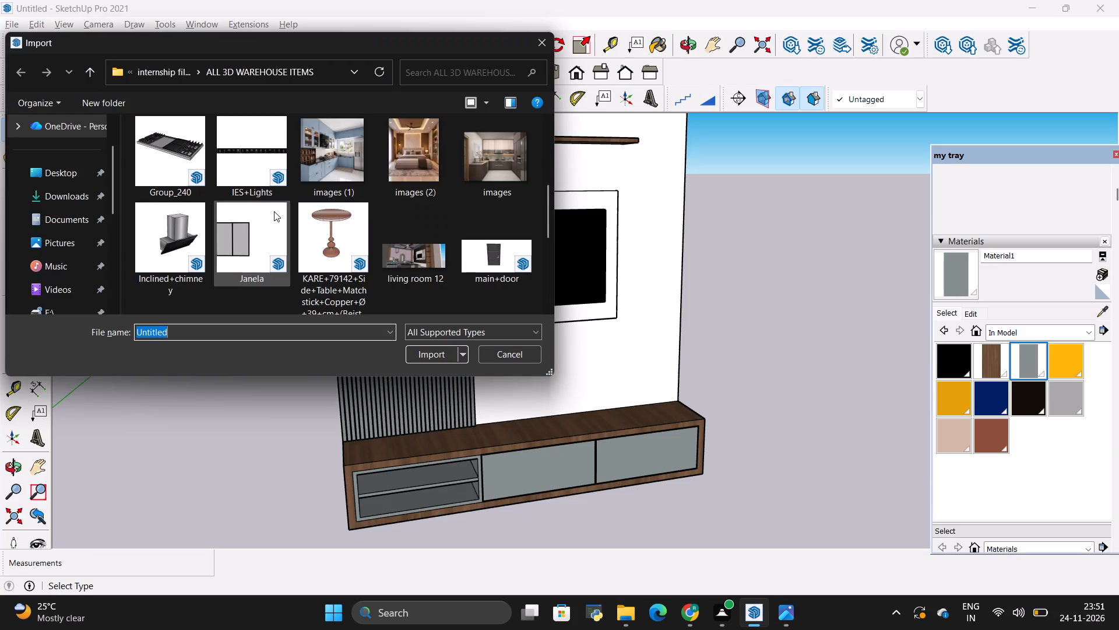
scroll(274, 211, down, 9)
click(152, 264)
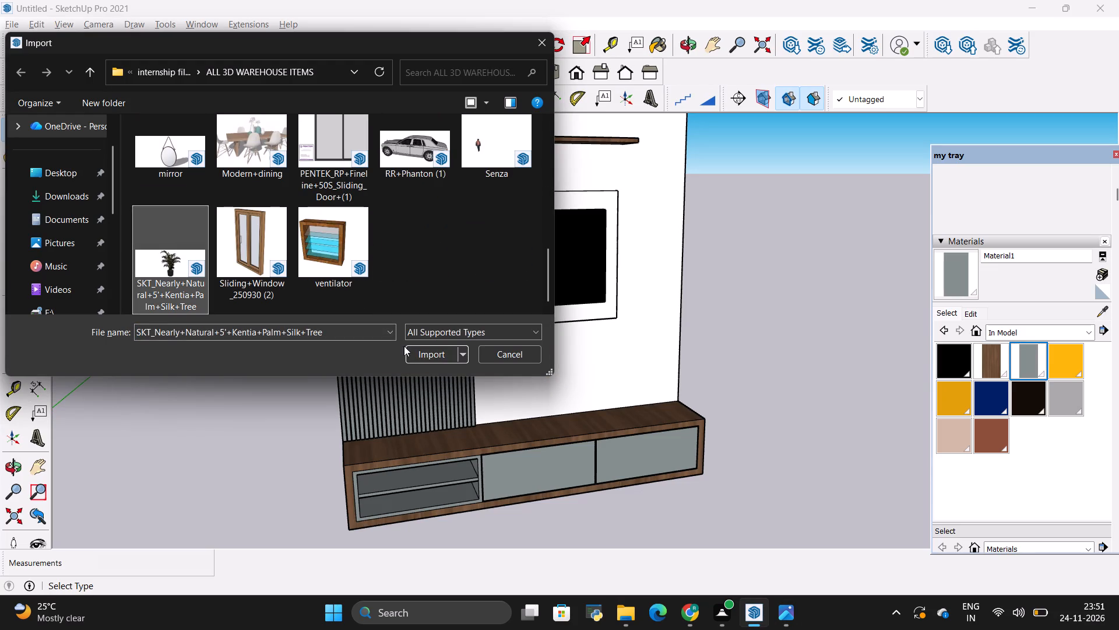
click(409, 348)
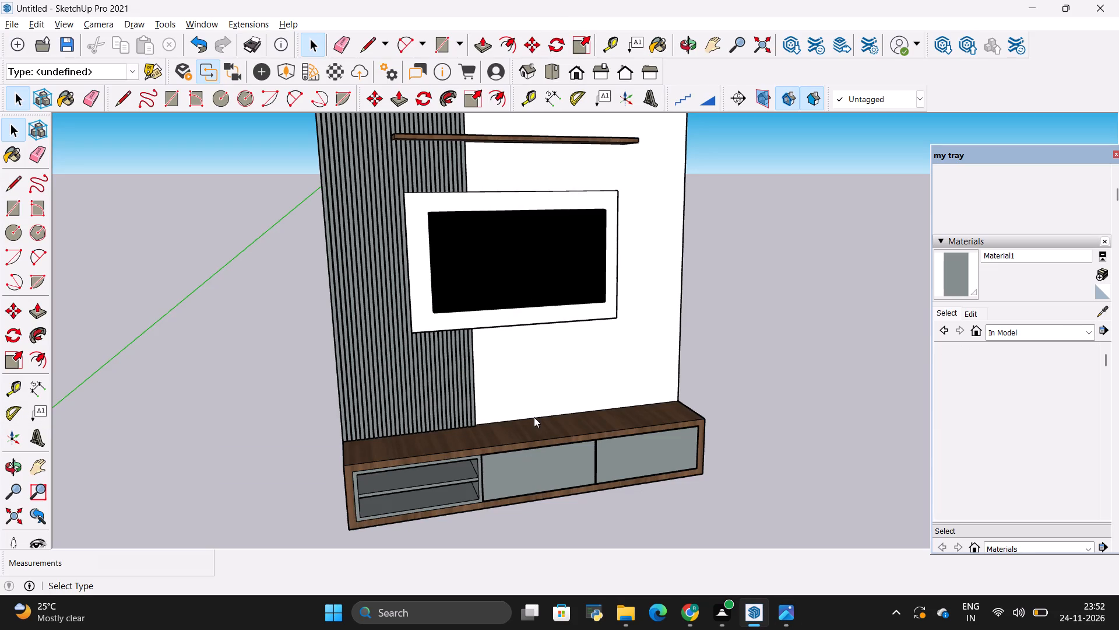
click(498, 441)
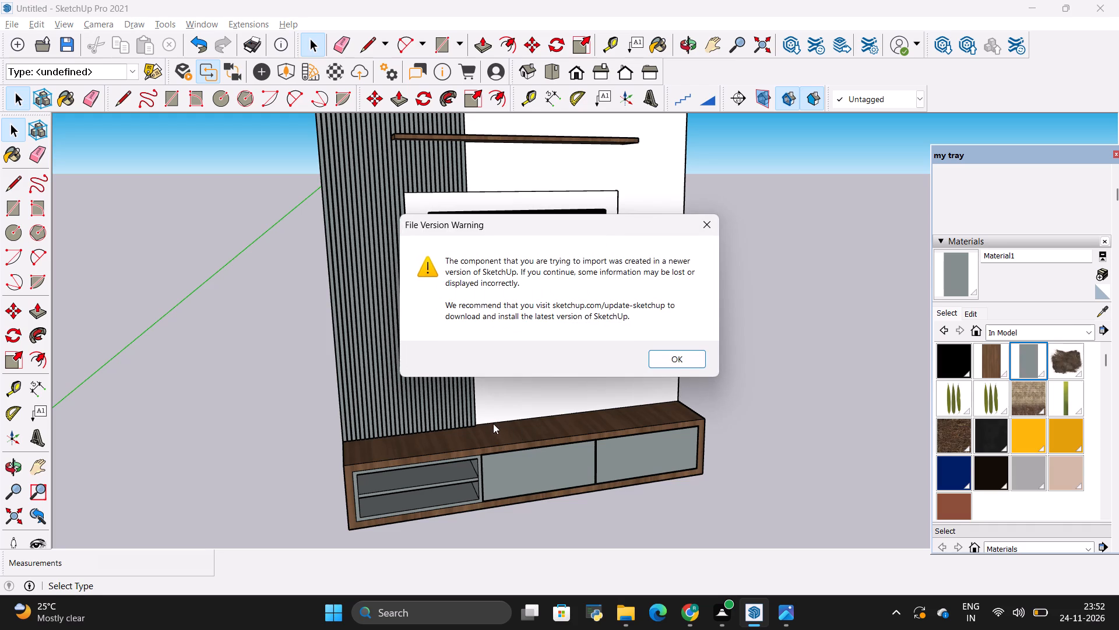
click(674, 361)
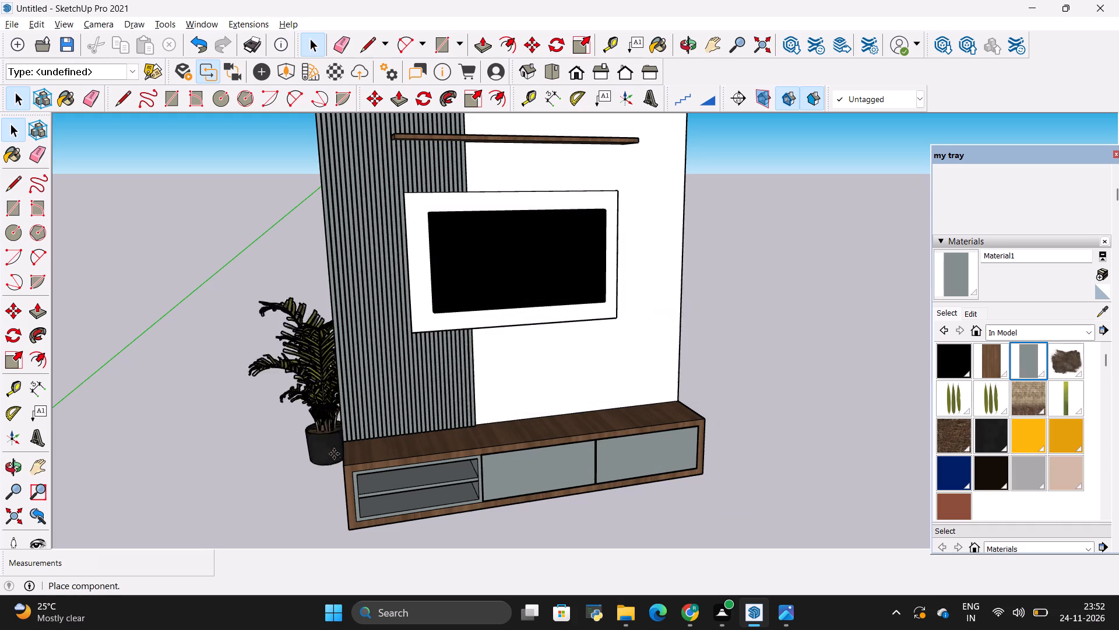
Place the imported palm on the TV cabinet above the open compartment.
scroll(347, 450, up, 3)
click(378, 454)
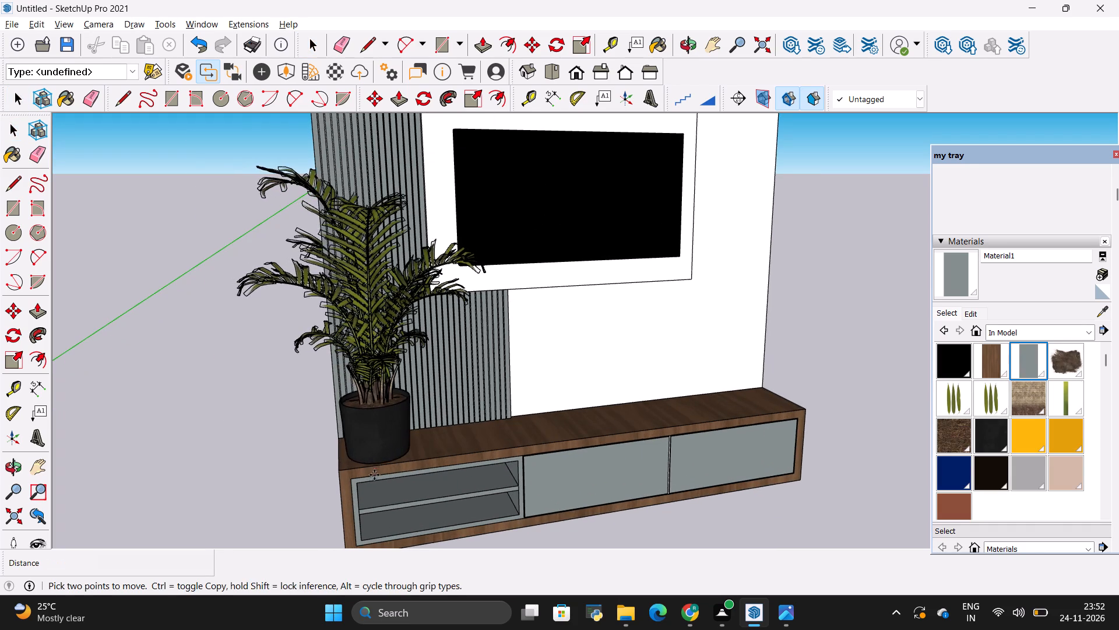
Scale the potted palm down uniformly from an upper corner to suit the TV cabinet.
key(s)
scroll(374, 475, down, 8)
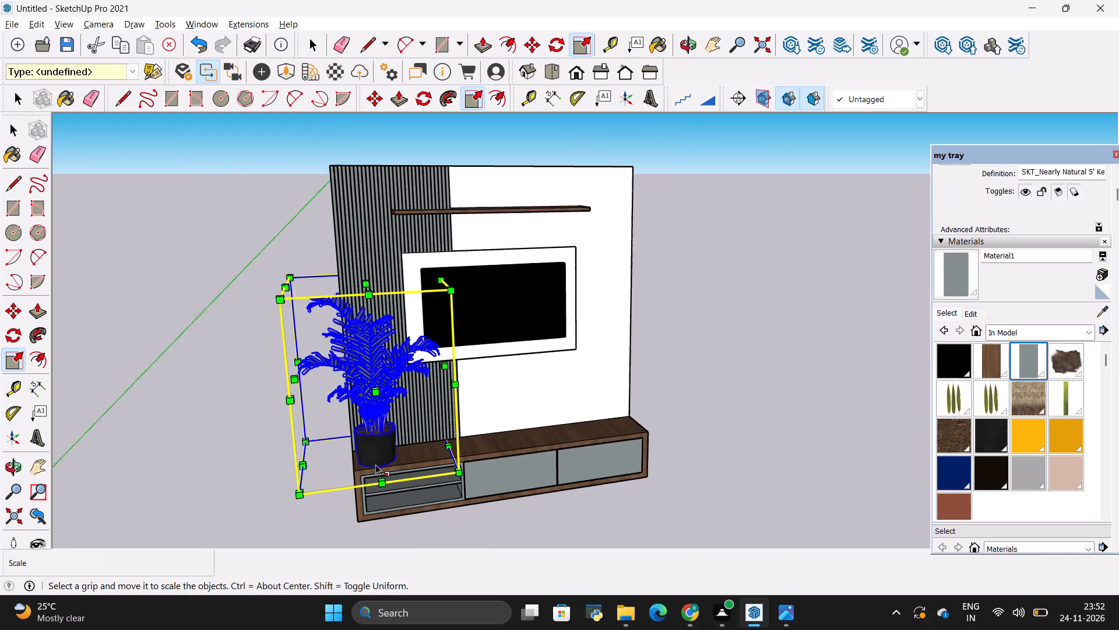
click(293, 292)
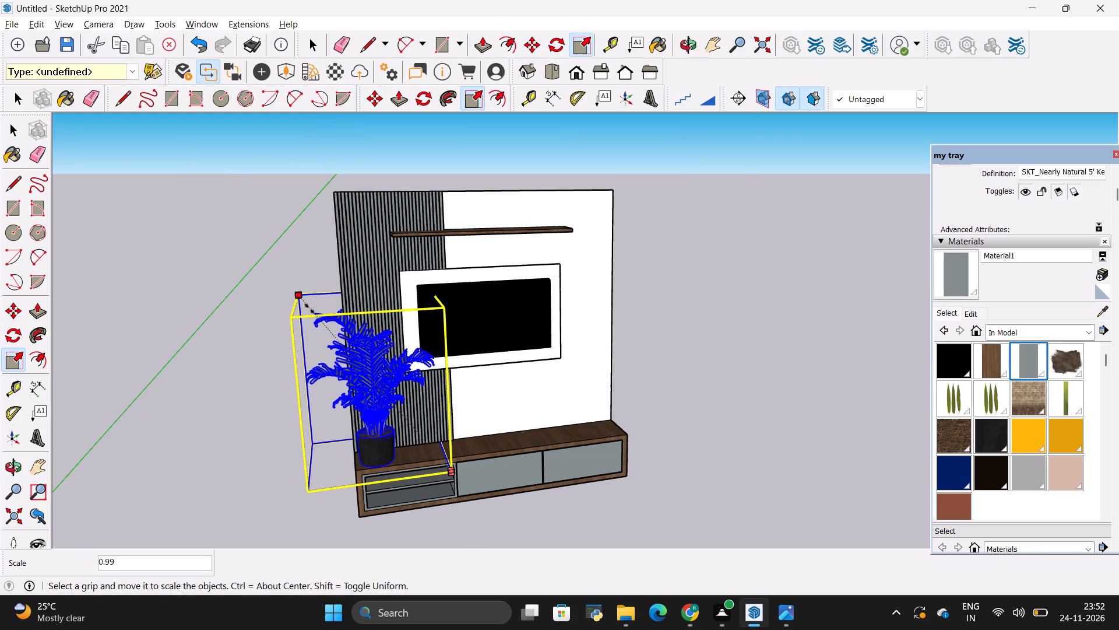
click(351, 364)
key(space)
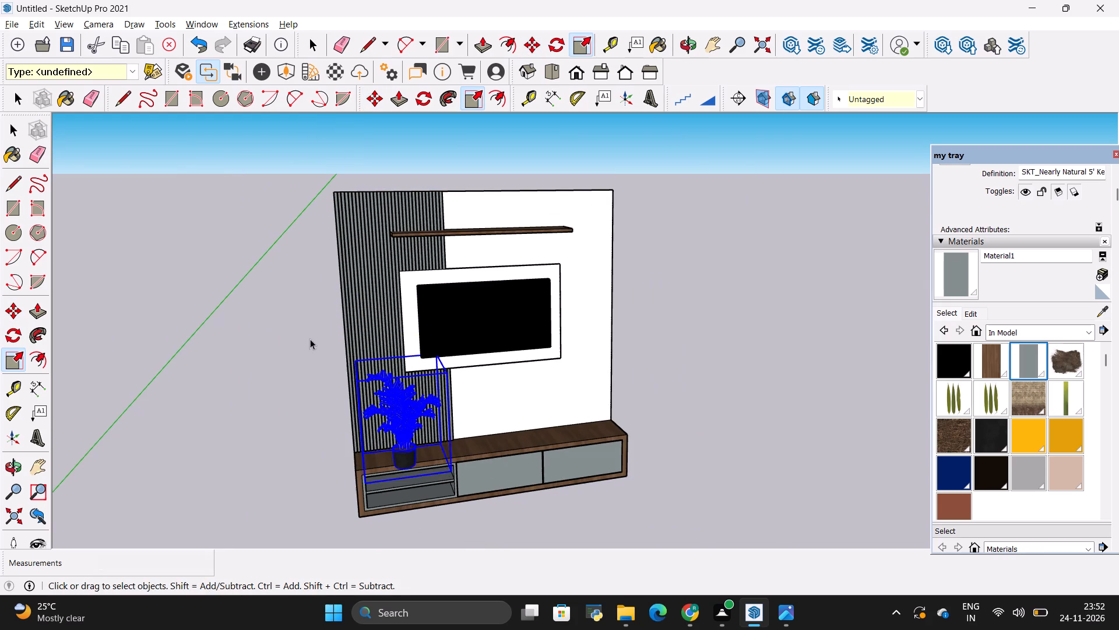
click(308, 338)
Move the potted palm about 8 1/2" along the cabinet towards its outer end beside the open compartment.
scroll(421, 487, up, 6)
click(401, 451)
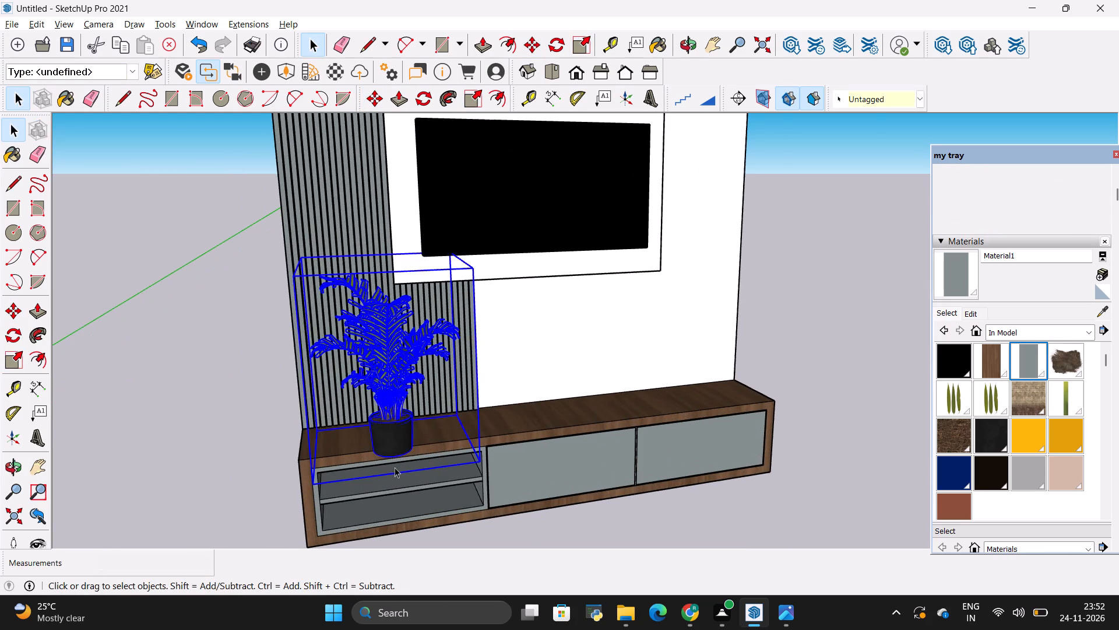
scroll(391, 473, up, 4)
key(m)
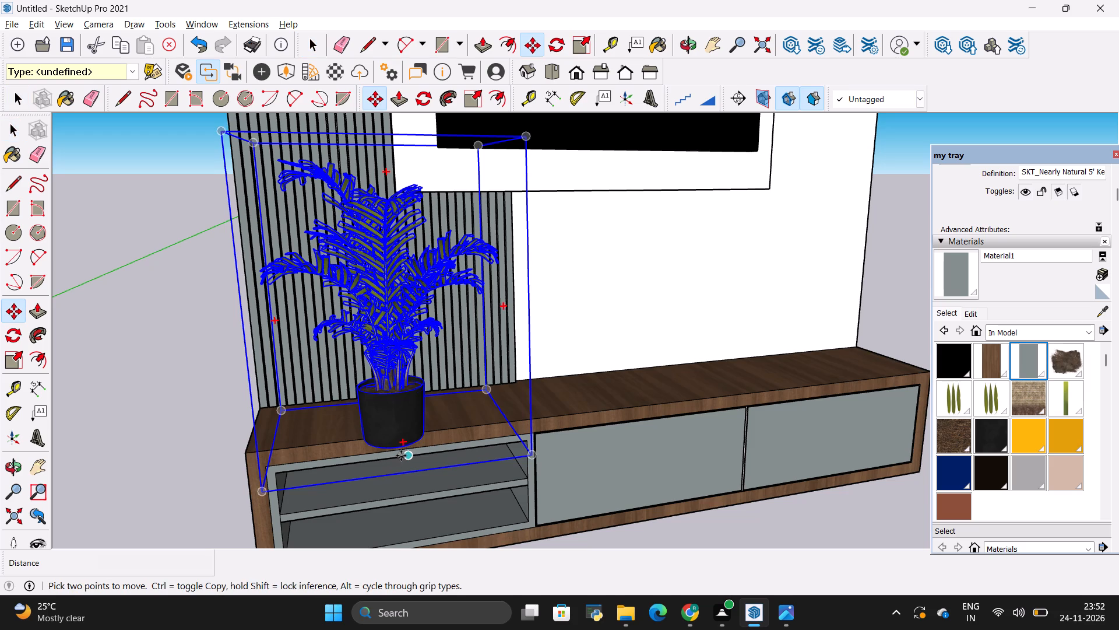
click(401, 454)
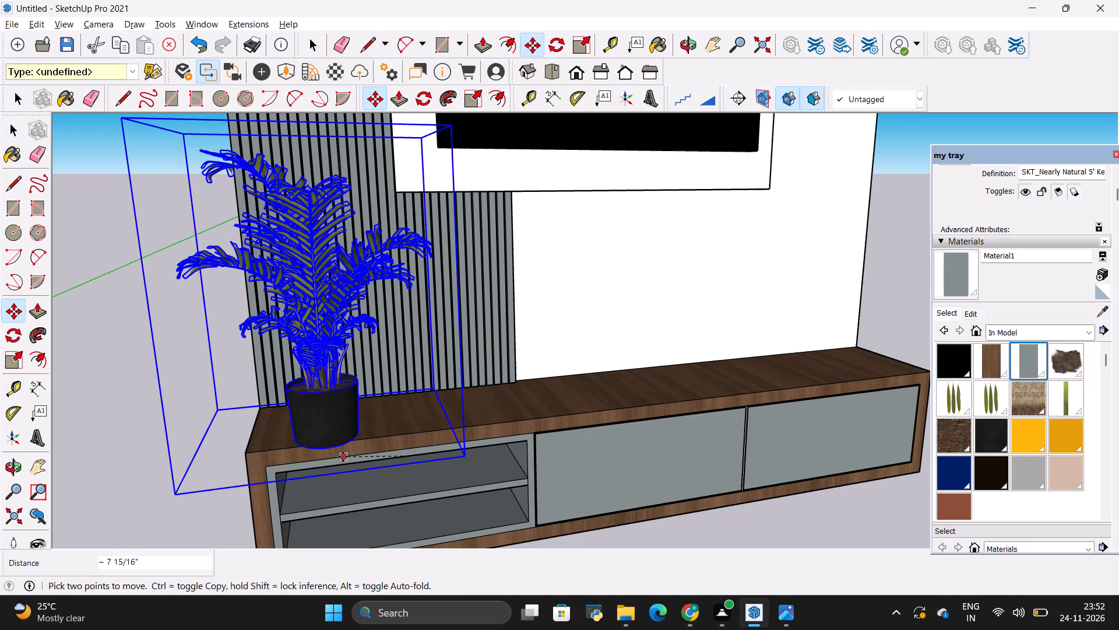
scroll(337, 445, up, 8)
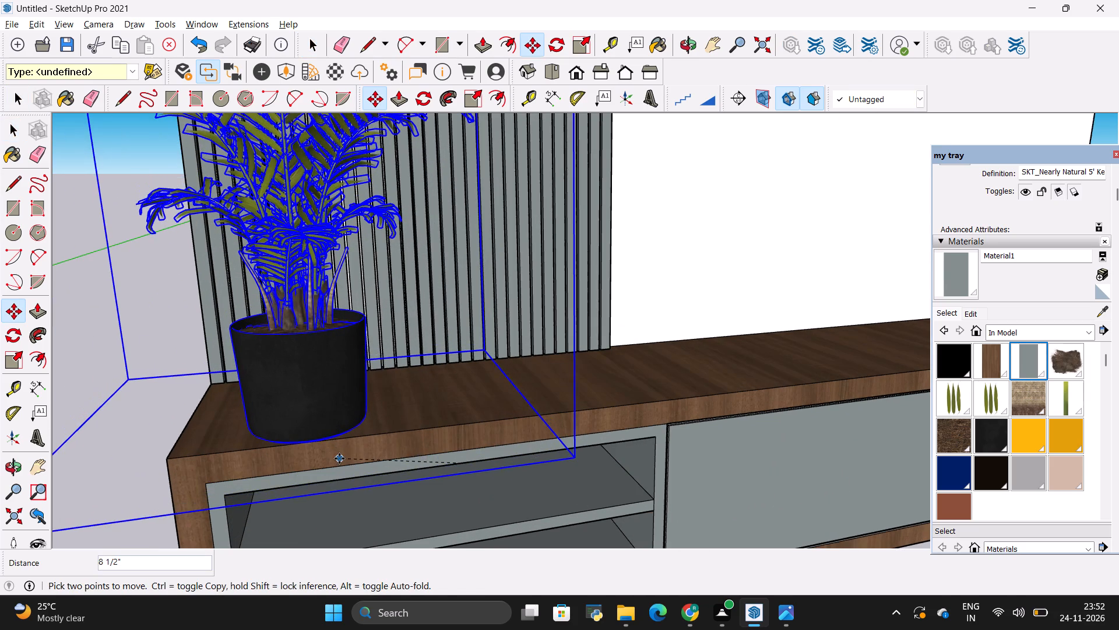
click(339, 459)
key(space)
click(628, 419)
scroll(400, 271, down, 4)
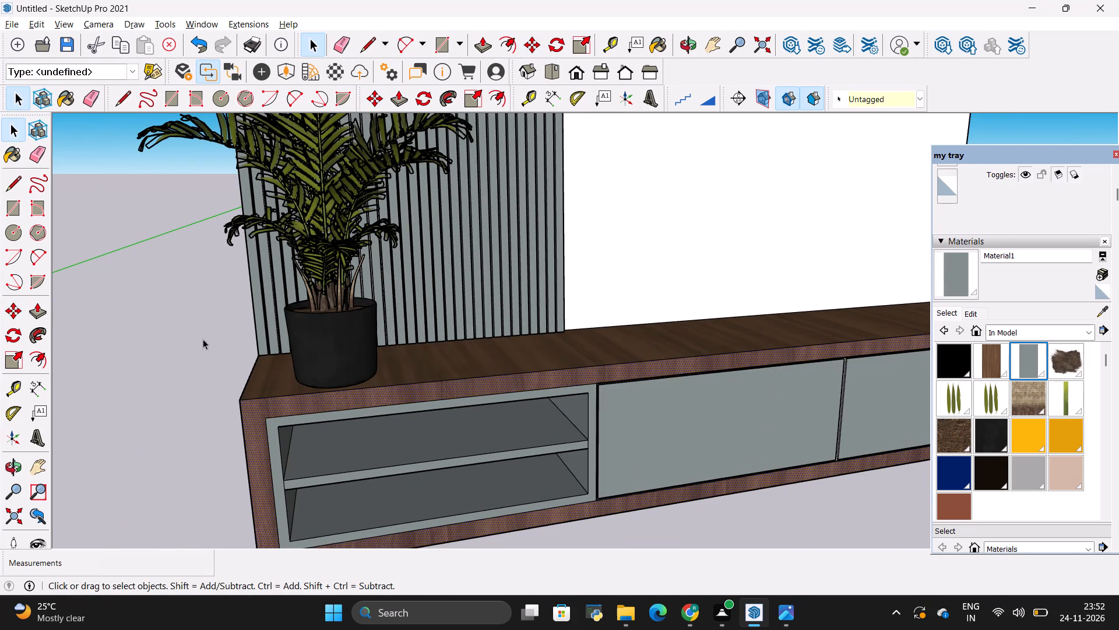
key(space)
click(153, 345)
Lower the potted palm vertically so its pot rests on the wooden cabinet top.
scroll(195, 321, down, 5)
scroll(263, 375, up, 13)
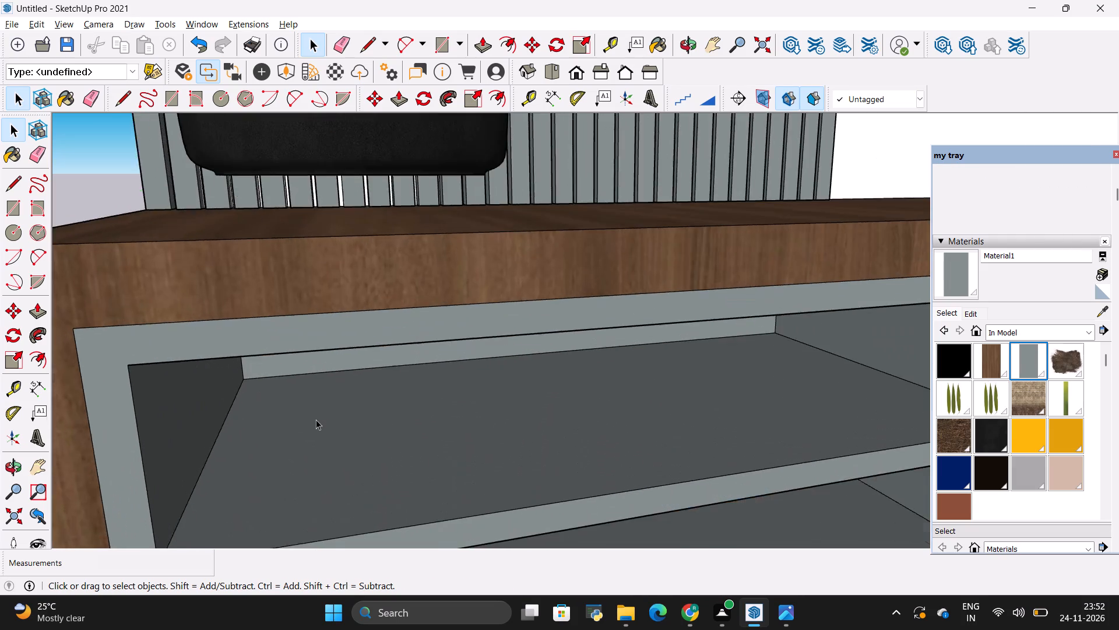
scroll(316, 419, up, 4)
scroll(316, 415, down, 5)
scroll(325, 397, up, 2)
key(space)
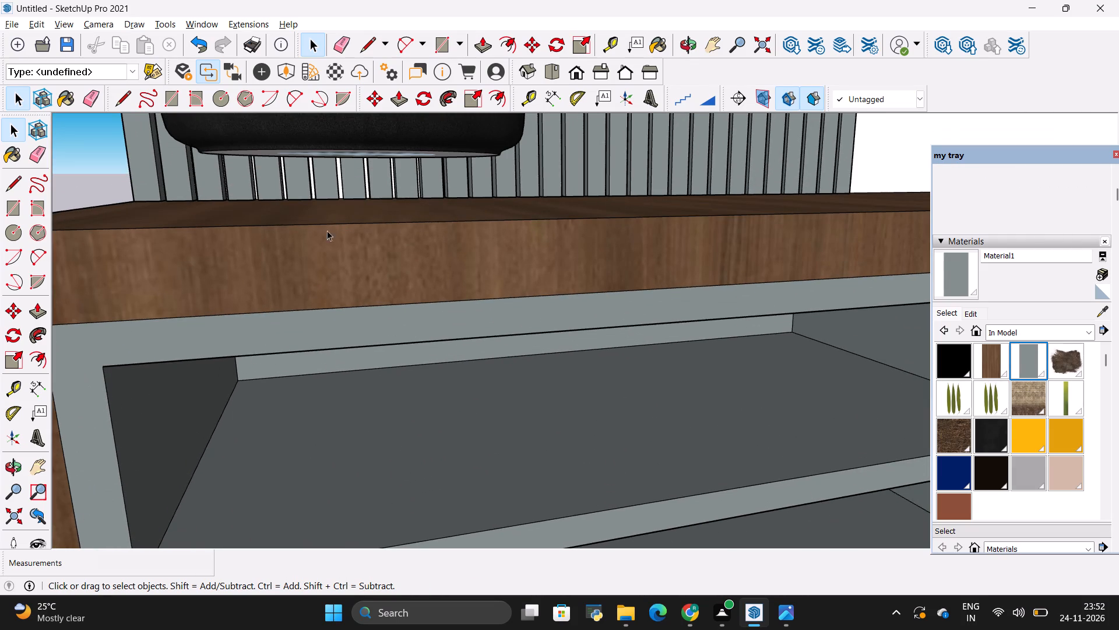
click(325, 118)
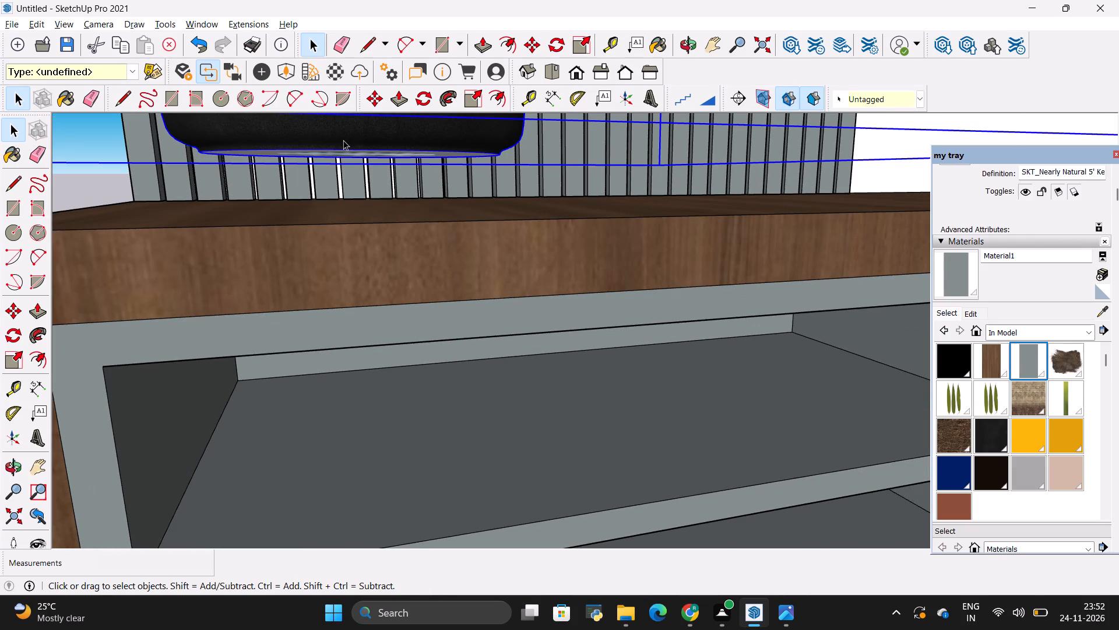
key(m)
click(345, 140)
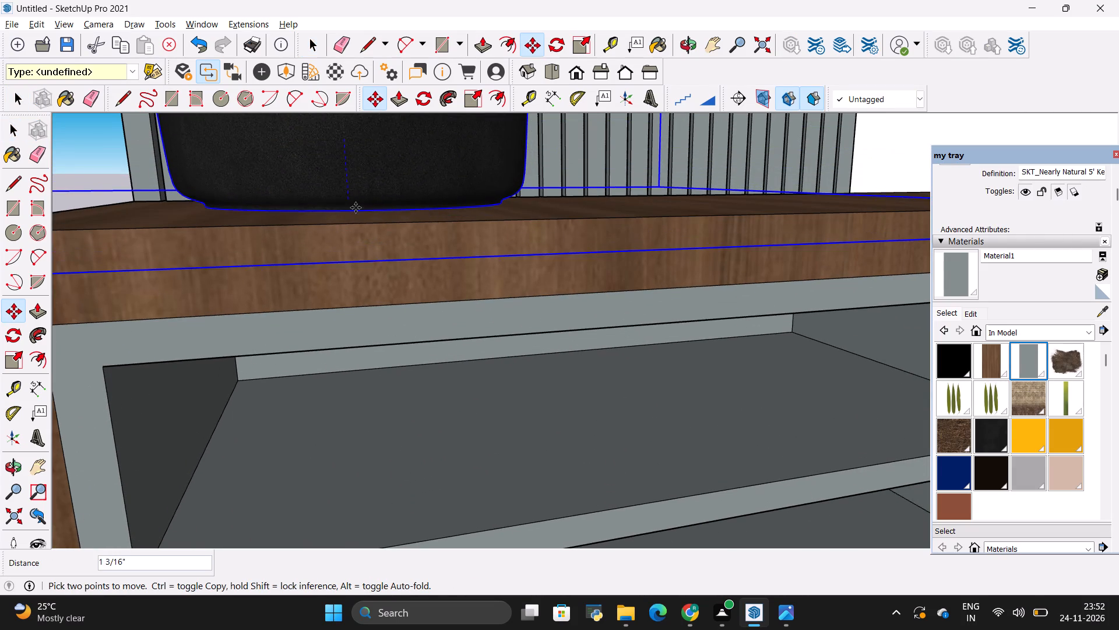
click(355, 217)
key(space)
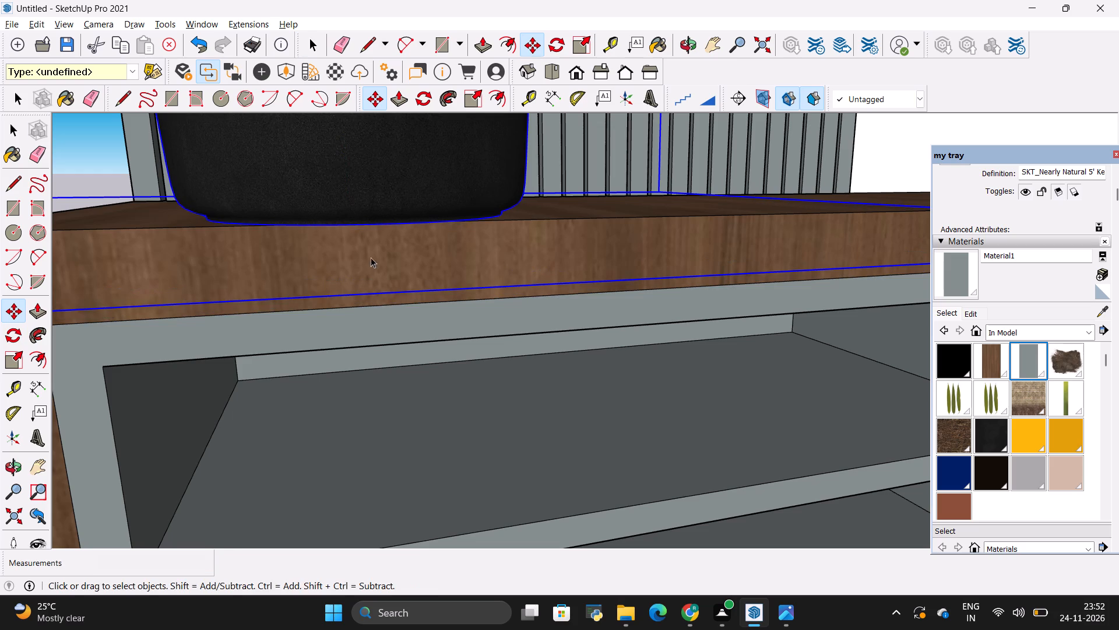
click(407, 344)
scroll(409, 345, down, 20)
scroll(409, 345, down, 2)
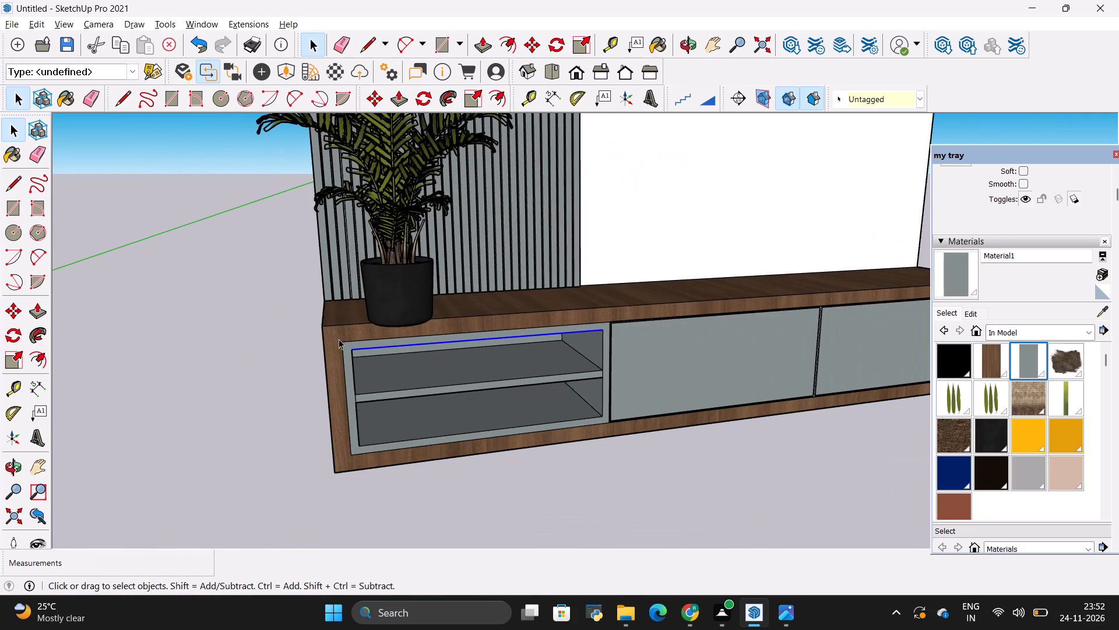
key(space)
click(248, 335)
Move the potted palm about 9 3/4" back from the cabinet's front edge towards the fluted panel.
click(20, 461)
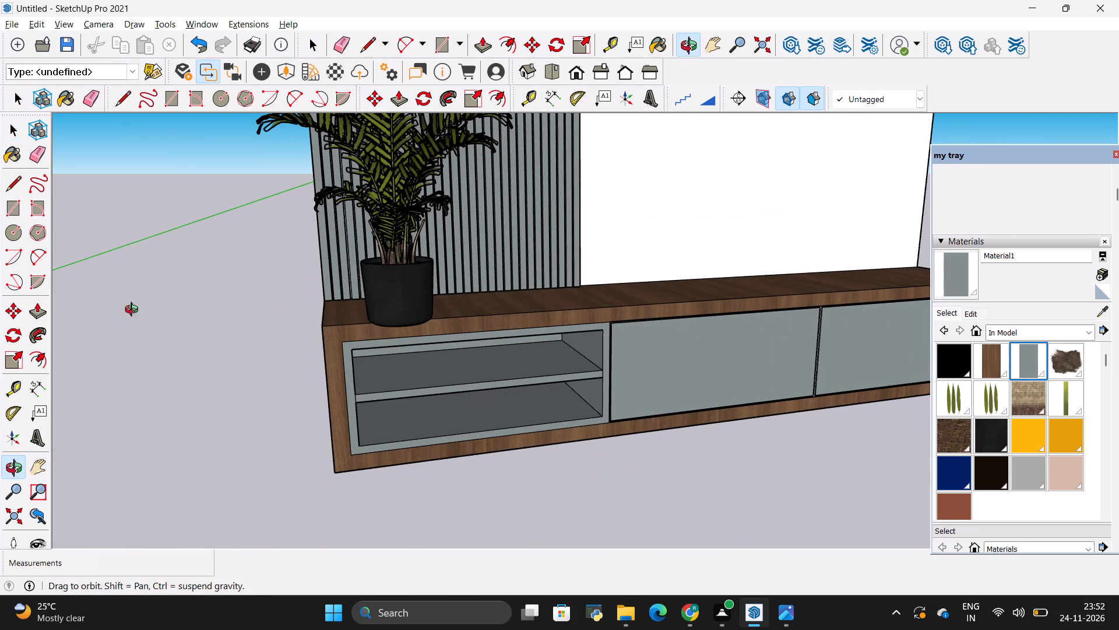
drag(135, 310, 440, 353)
key(space)
click(659, 339)
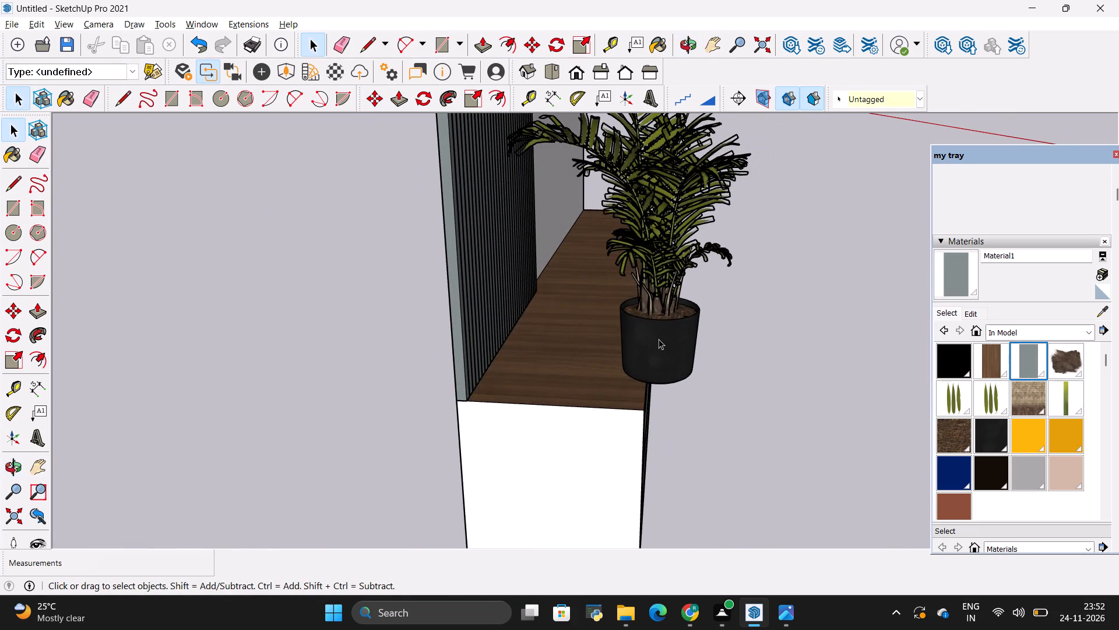
key(m)
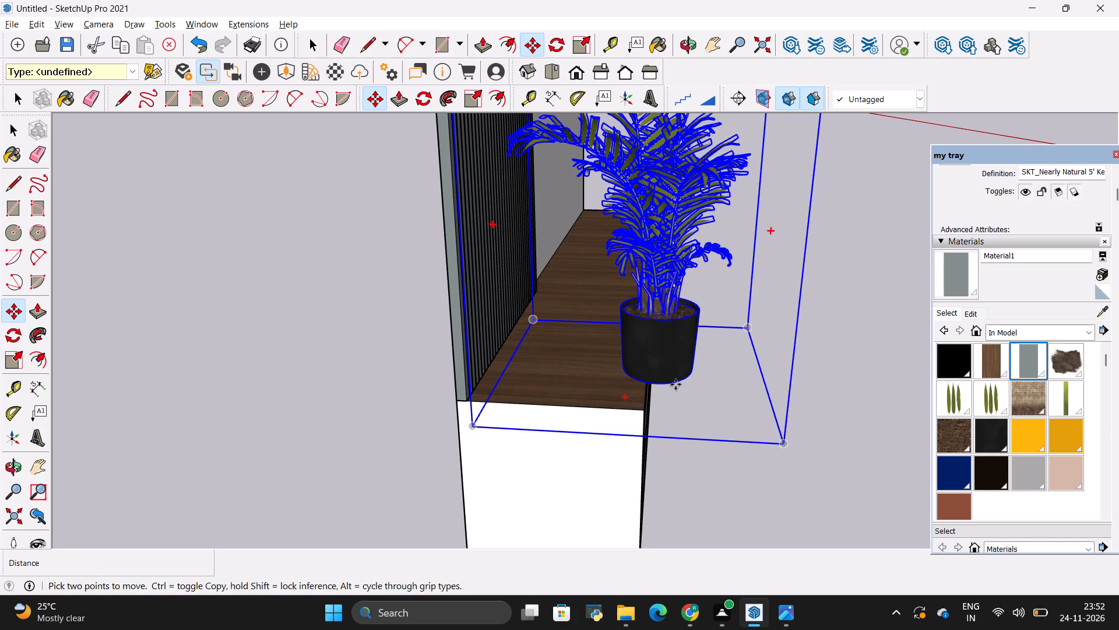
click(675, 384)
click(624, 377)
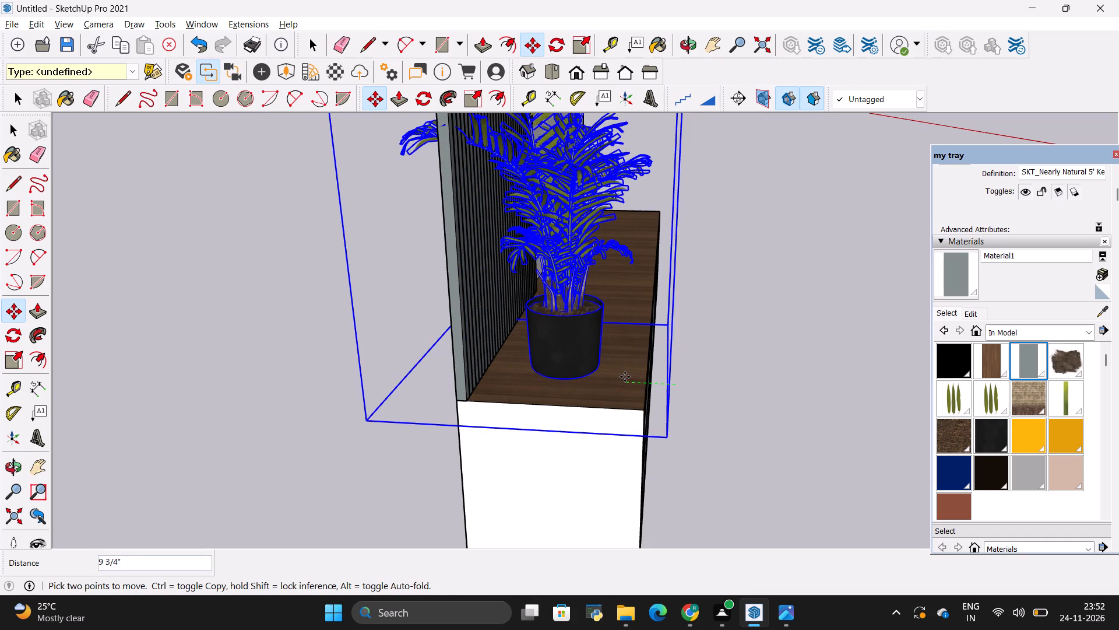
key(space)
click(205, 370)
Inspect the potted palm's position on the cabinet from the side, above and front.
scroll(204, 369, down, 10)
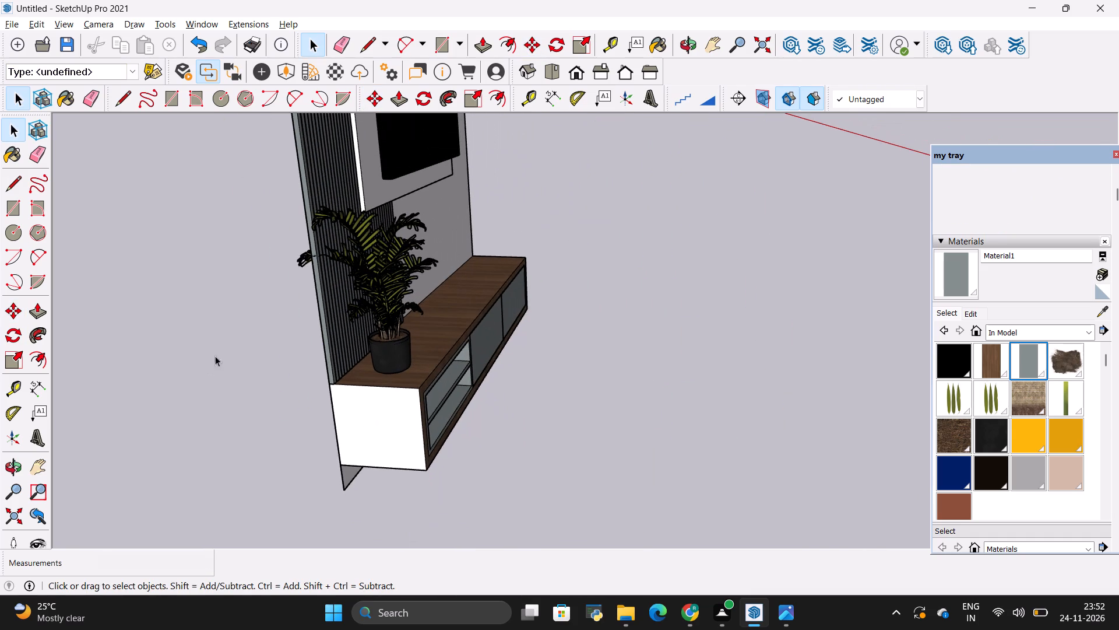
scroll(356, 247, up, 3)
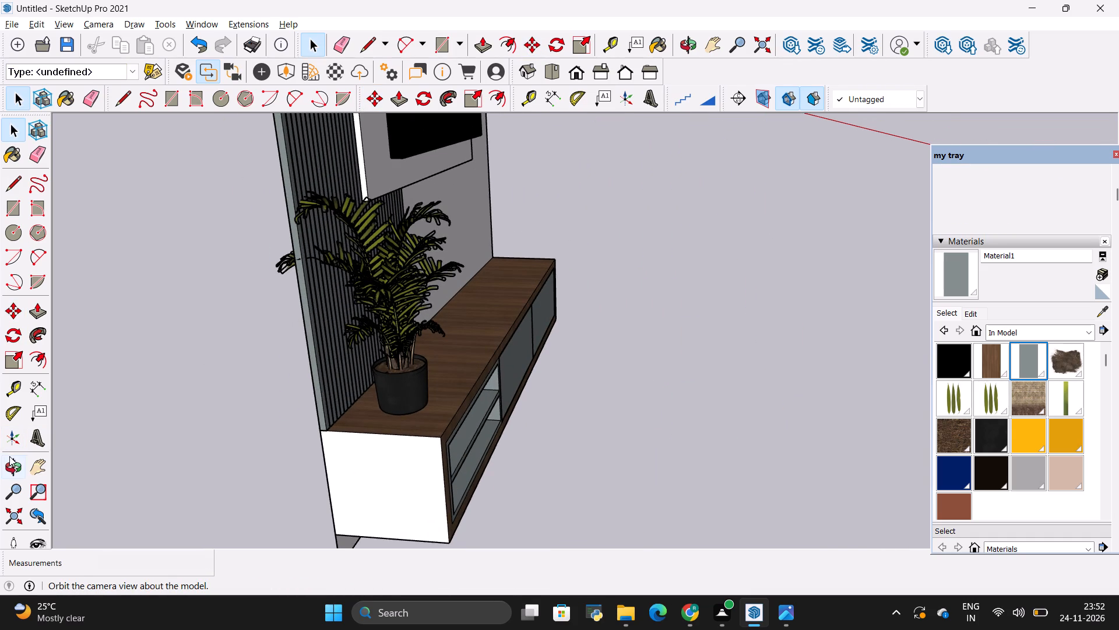
click(9, 457)
drag(907, 306, 602, 403)
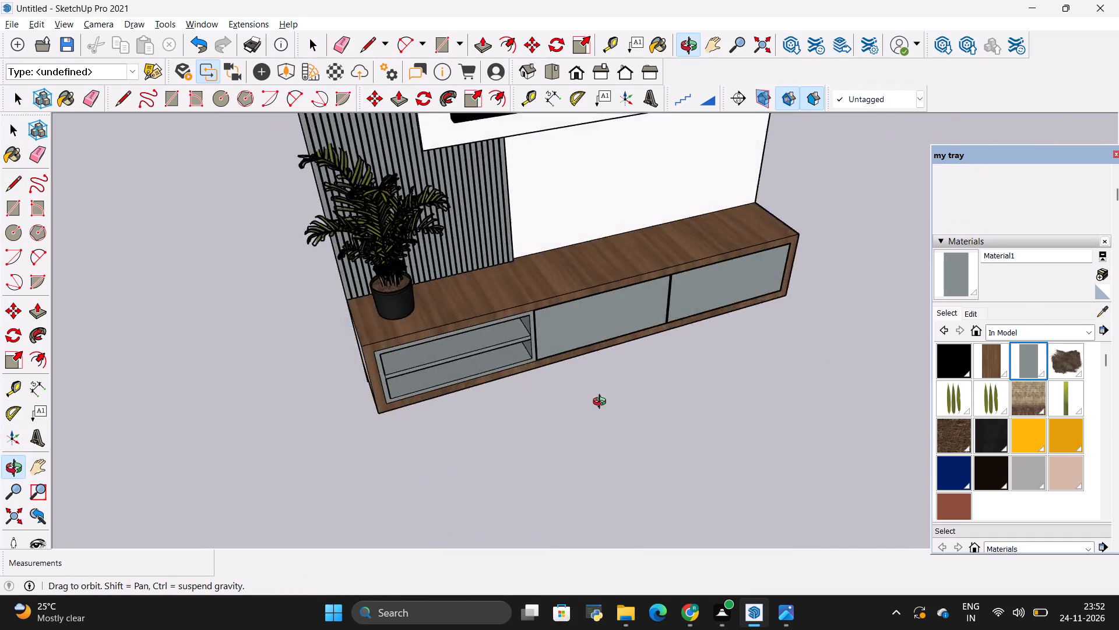
drag(602, 403, 483, 346)
scroll(483, 340, down, 4)
scroll(488, 225, up, 7)
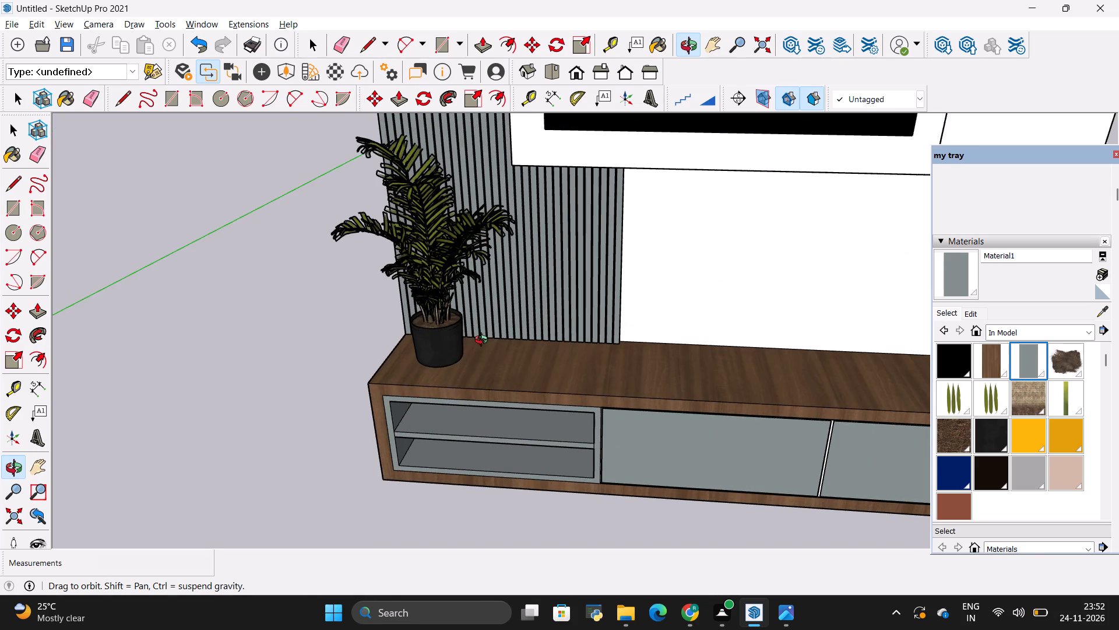
Move the potted palm about 5 5/8" across the cabinet top, inward from the outer end and slightly towards the front edge.
key(space)
click(449, 353)
scroll(453, 361, up, 4)
key(m)
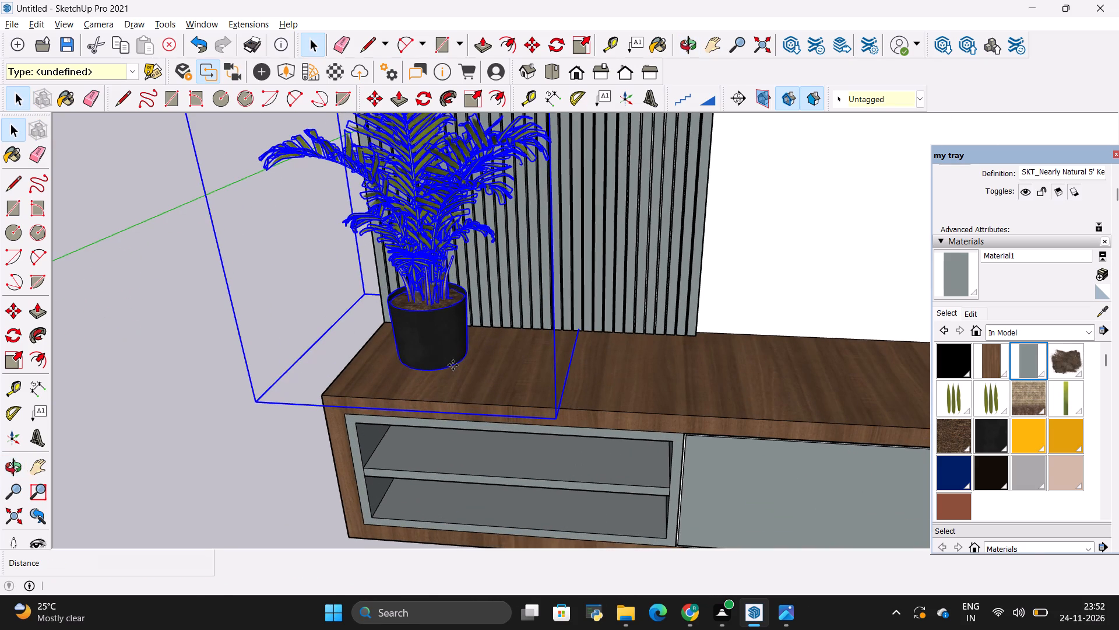
click(453, 365)
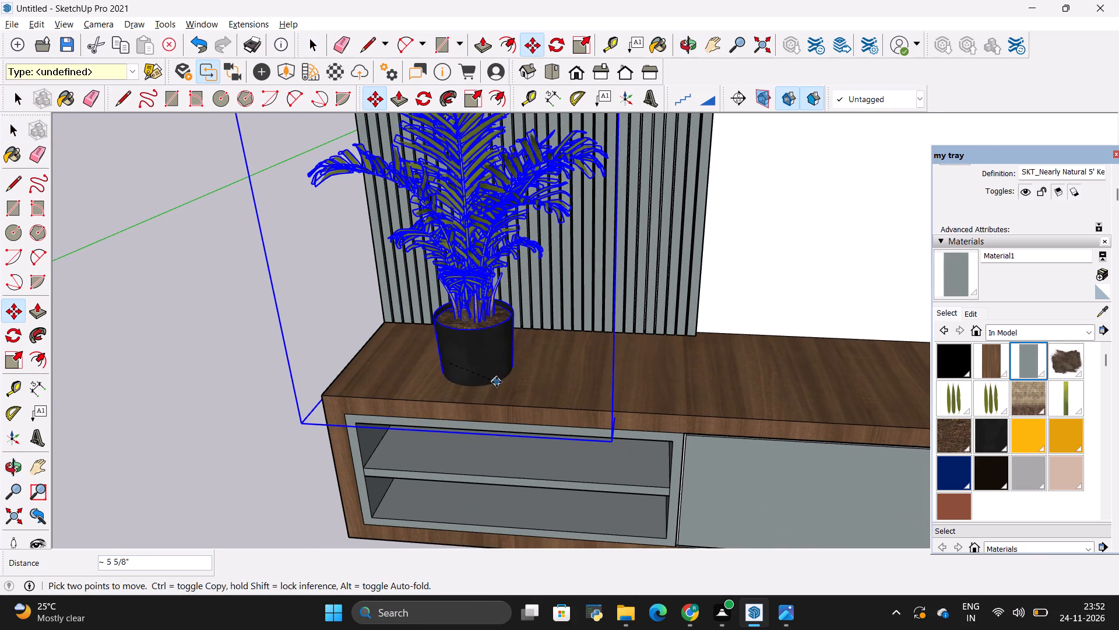
click(497, 382)
key(space)
click(268, 374)
Examine the whole TV unit with the palm from above, below and the front, and compare it with the reference photo.
scroll(268, 370, down, 12)
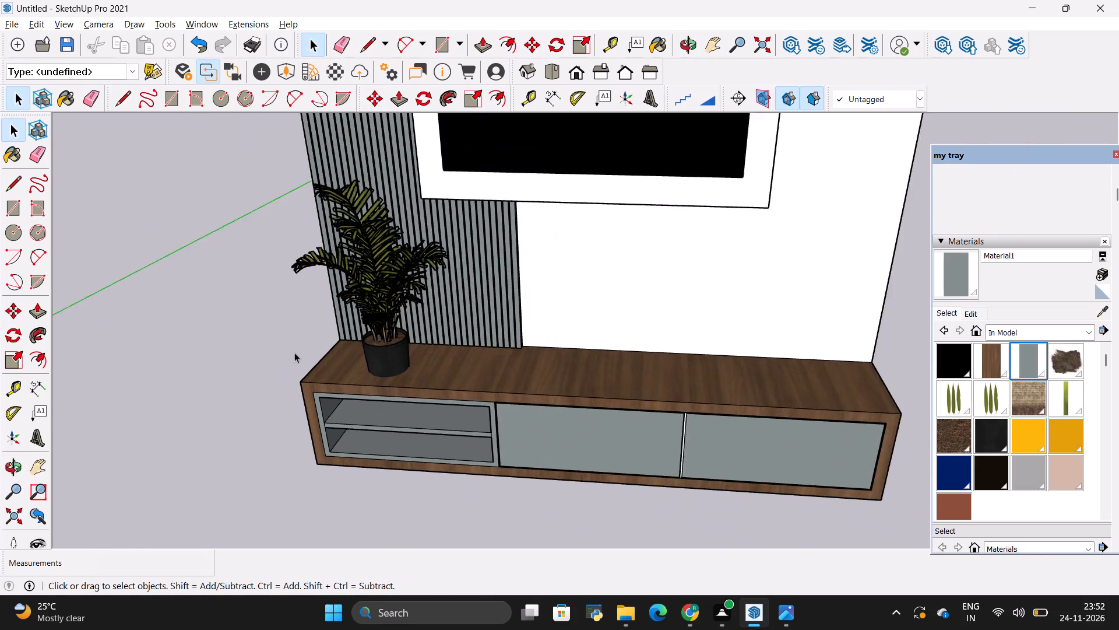
scroll(294, 352, down, 9)
scroll(487, 365, down, 5)
scroll(498, 289, up, 2)
key(space)
key(space)
click(349, 285)
key(space)
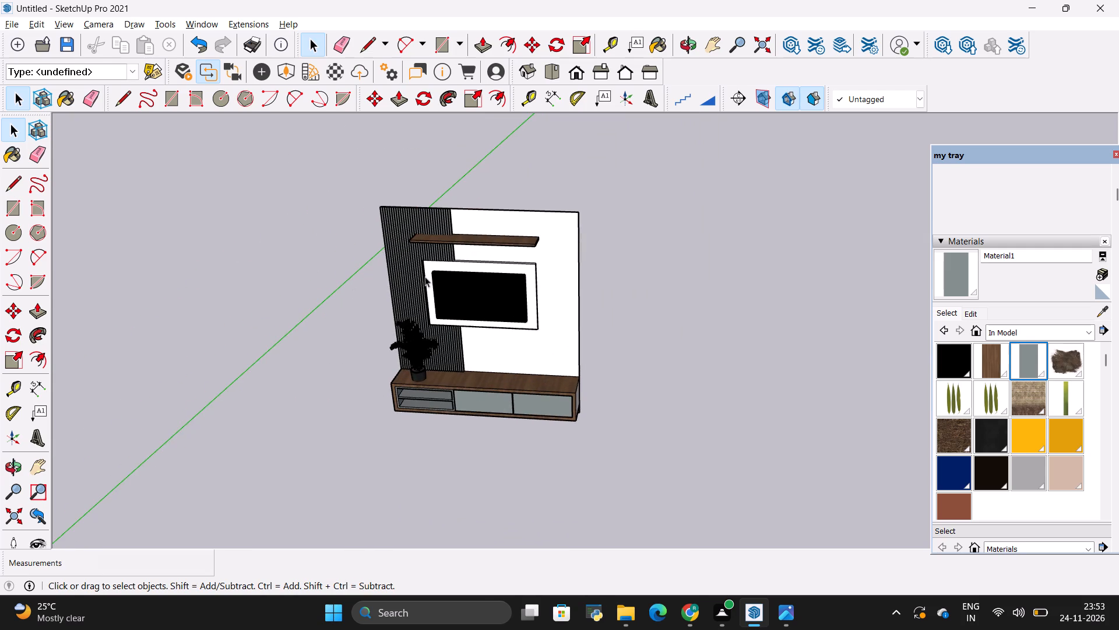
scroll(501, 264, up, 8)
scroll(495, 296, down, 3)
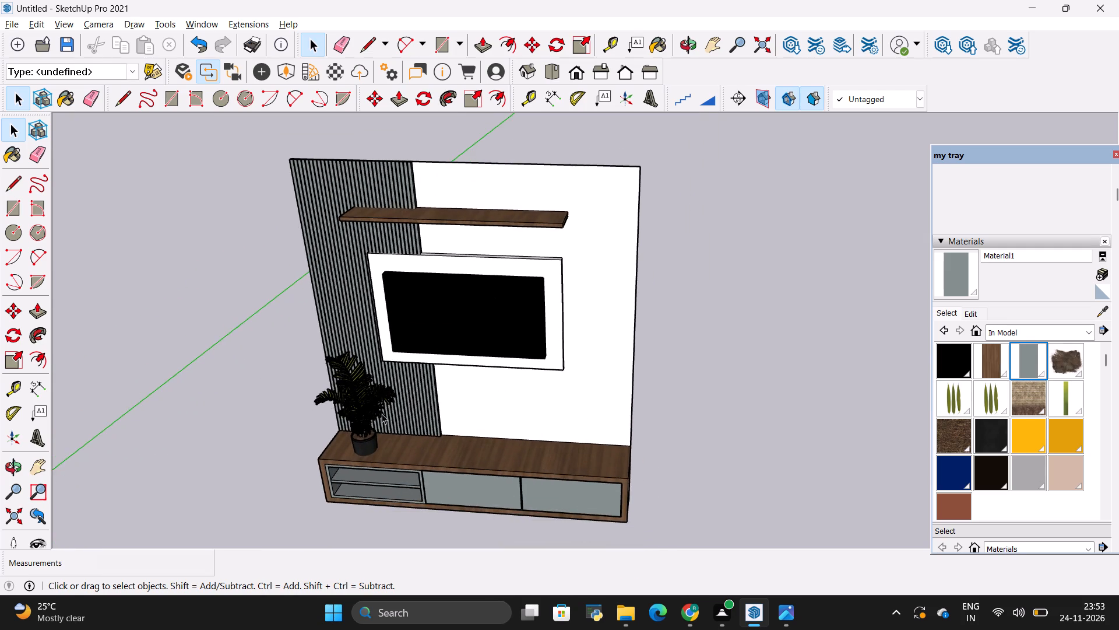
scroll(381, 414, up, 3)
click(4, 466)
drag(119, 442, 163, 442)
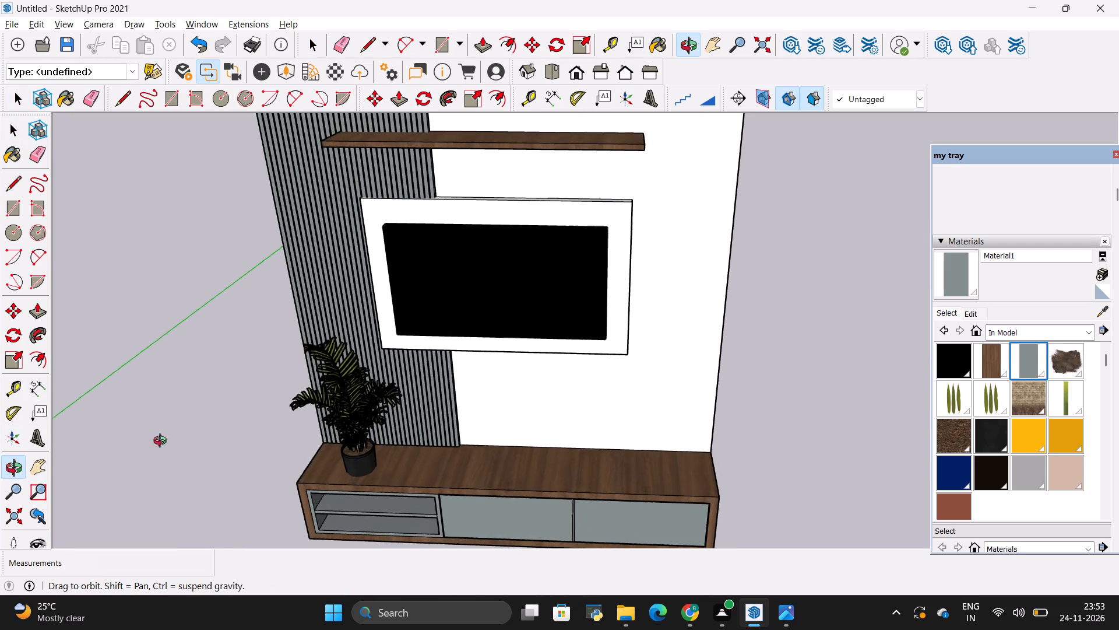
drag(163, 442, 341, 193)
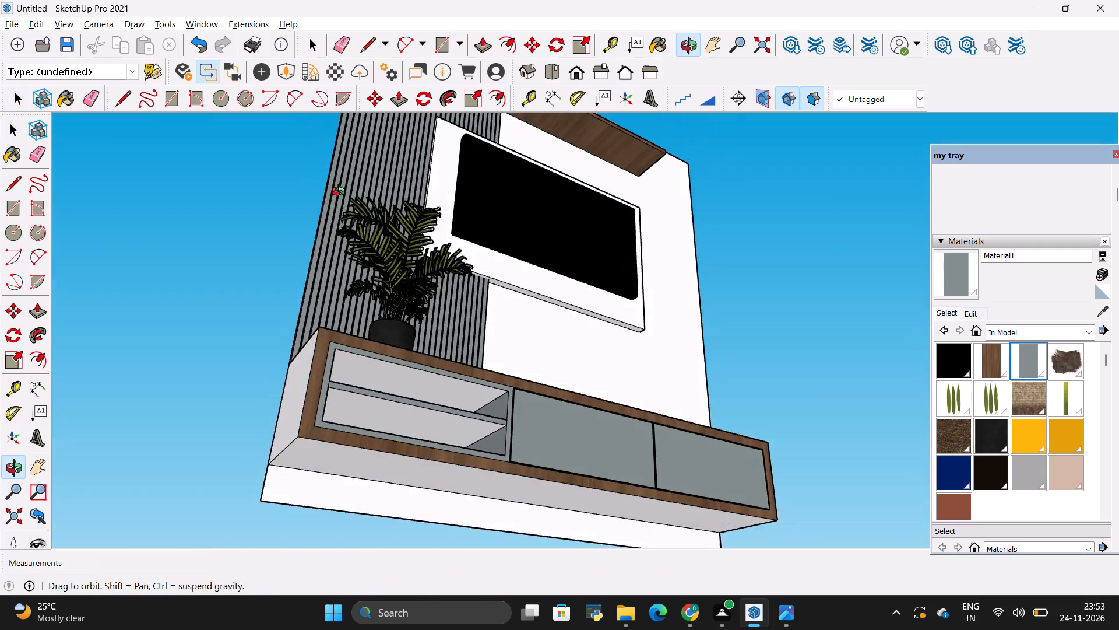
drag(341, 193, 224, 324)
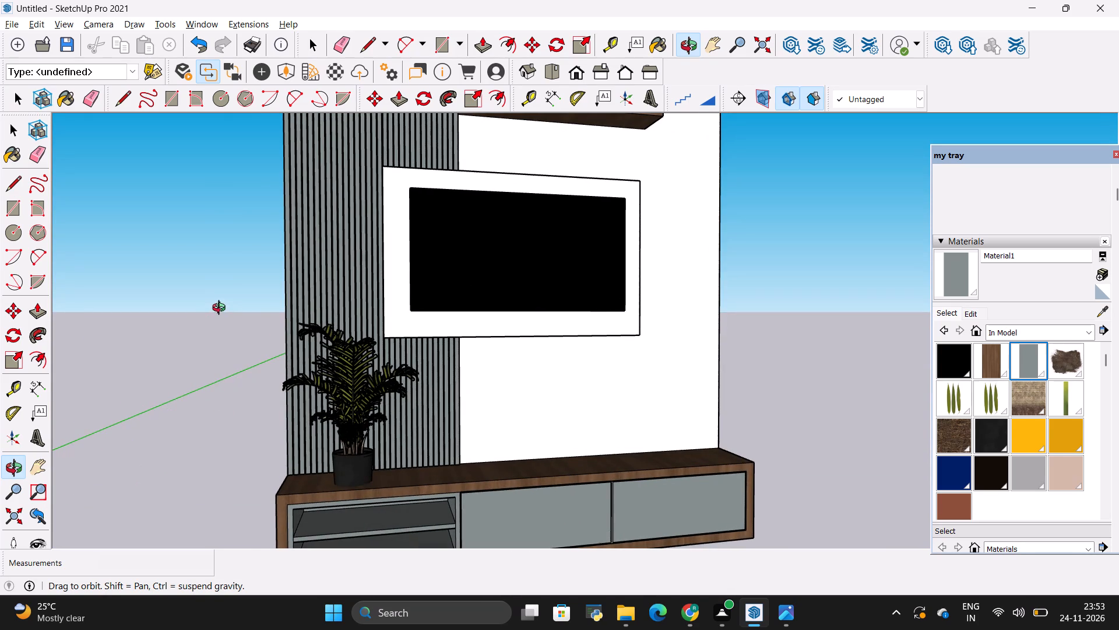
scroll(346, 286, down, 3)
scroll(395, 333, down, 4)
scroll(380, 266, up, 8)
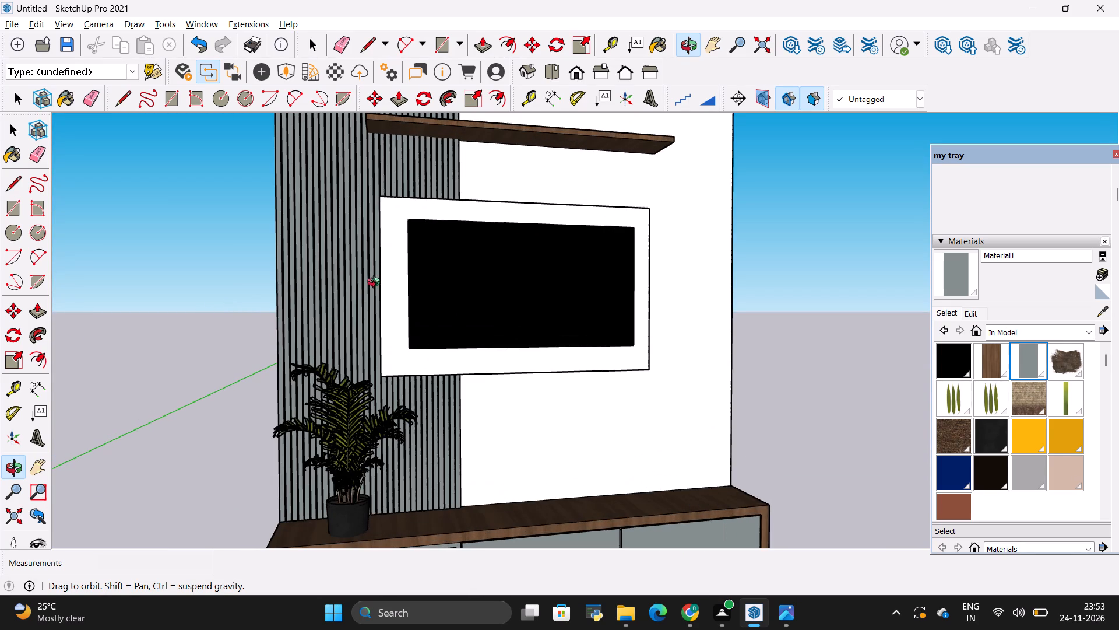
drag(237, 355, 214, 351)
scroll(263, 251, down, 3)
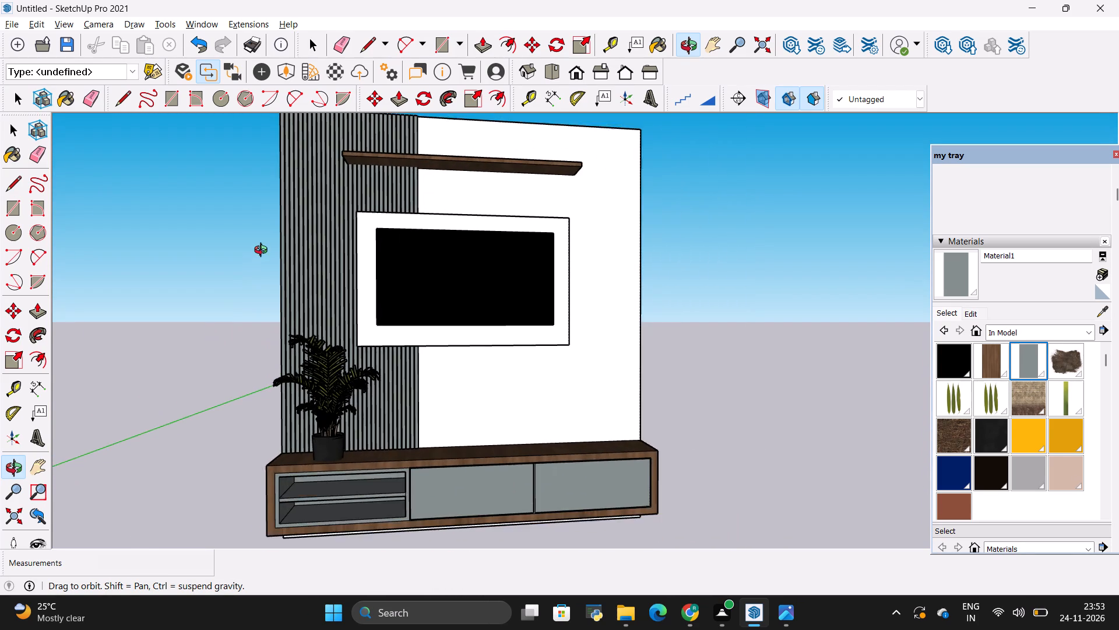
scroll(252, 292, up, 3)
drag(315, 240, 297, 268)
key(alt+Tab)
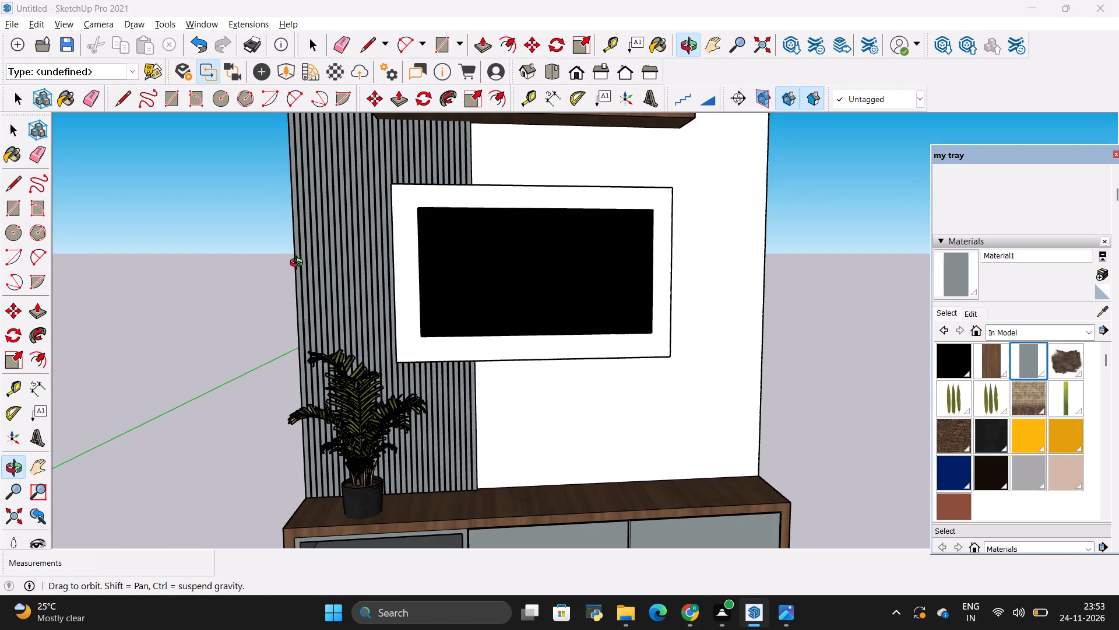
key(alt+Tab)
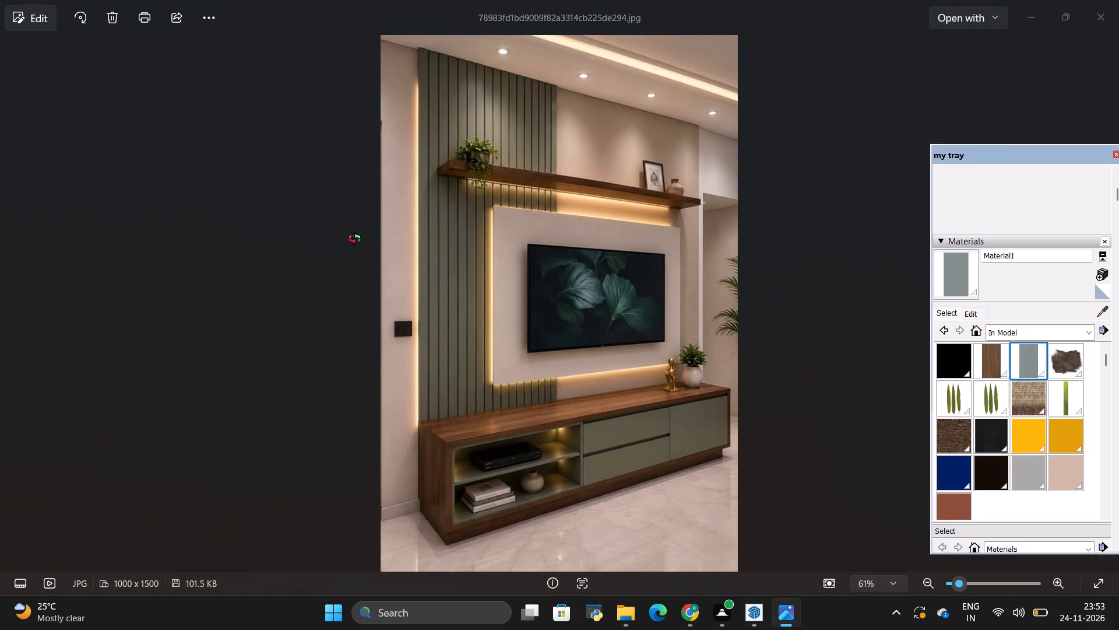
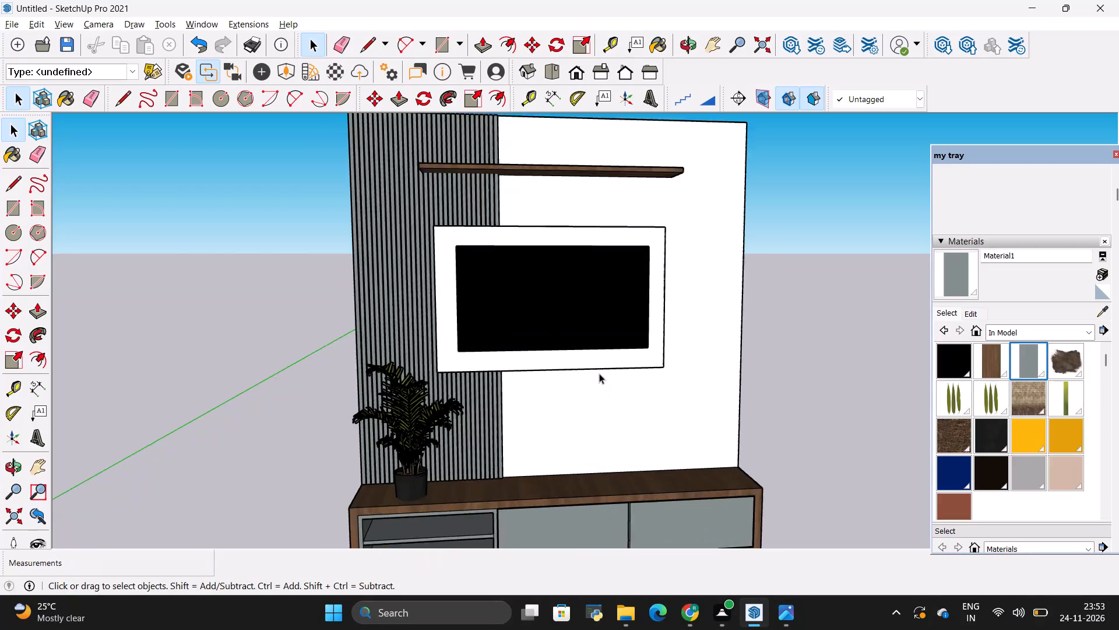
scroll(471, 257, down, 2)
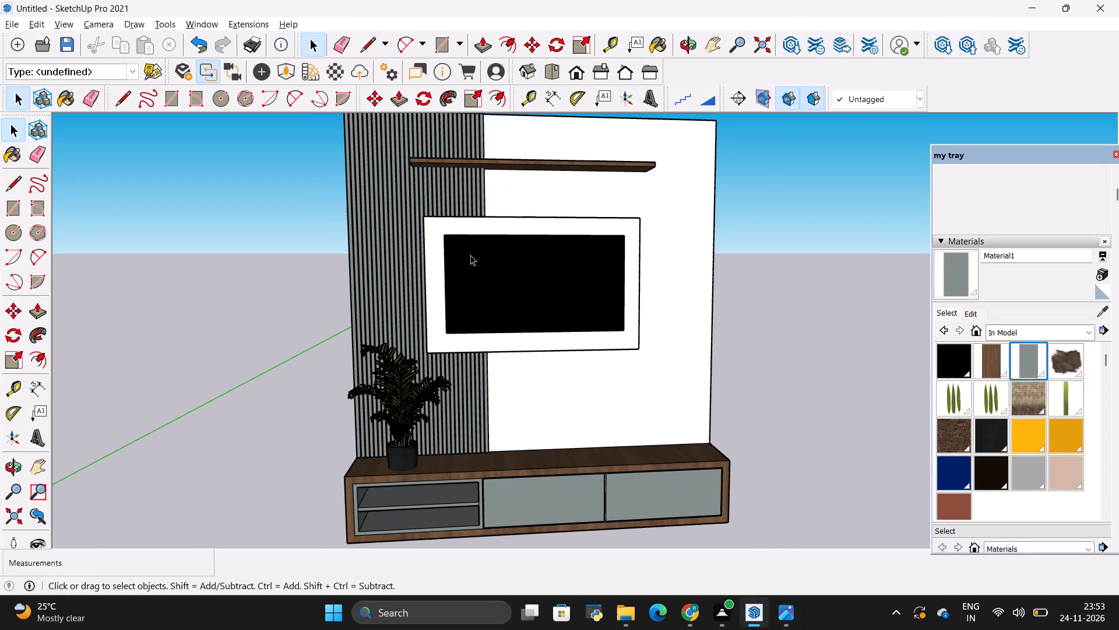
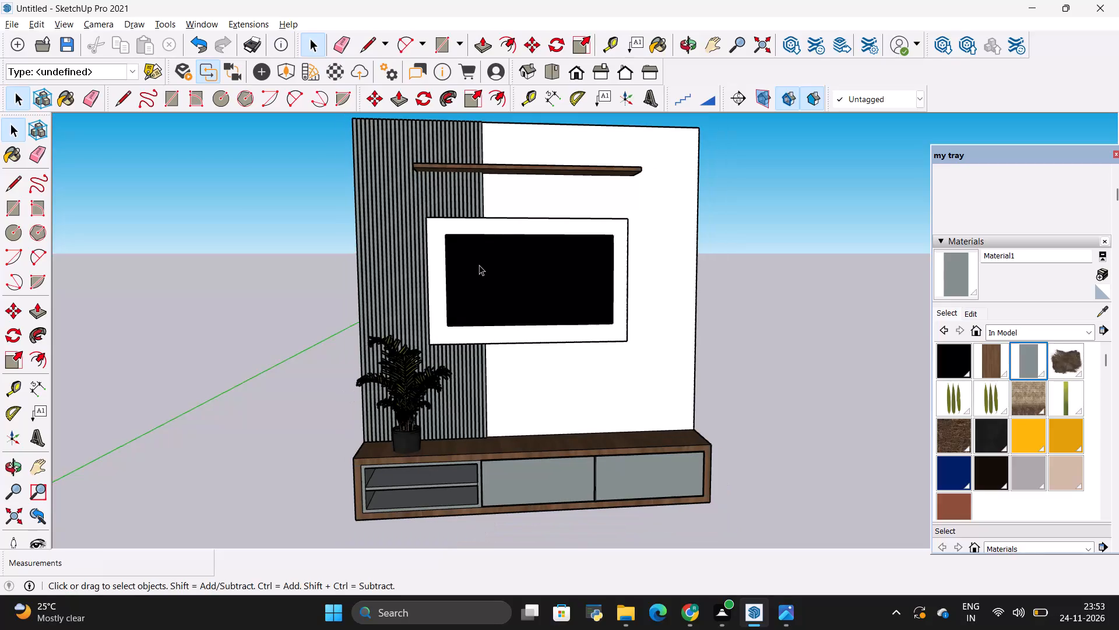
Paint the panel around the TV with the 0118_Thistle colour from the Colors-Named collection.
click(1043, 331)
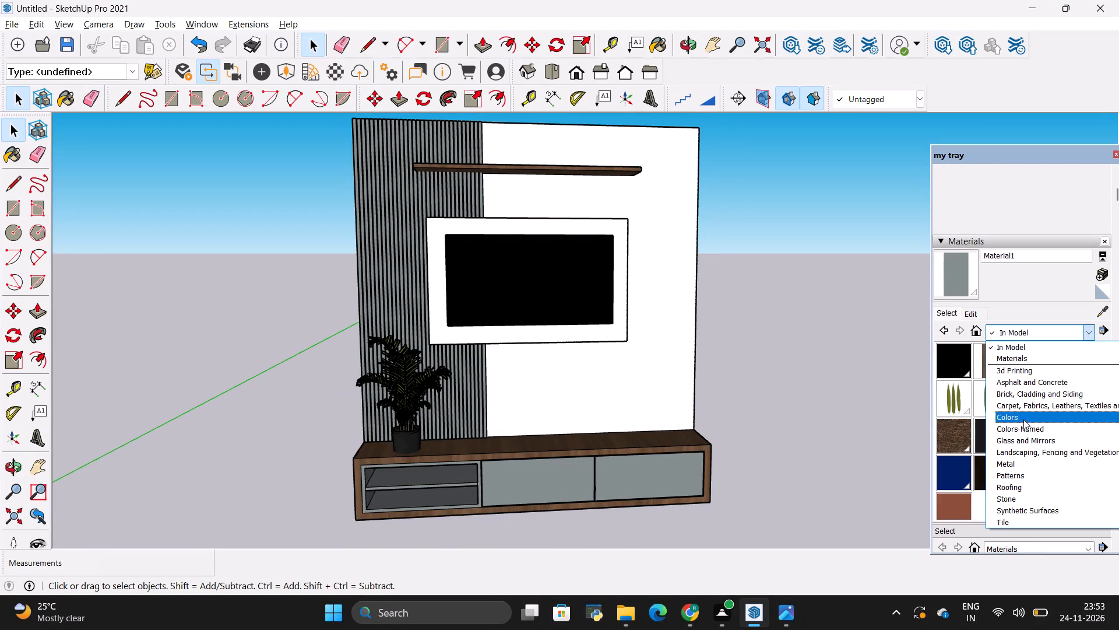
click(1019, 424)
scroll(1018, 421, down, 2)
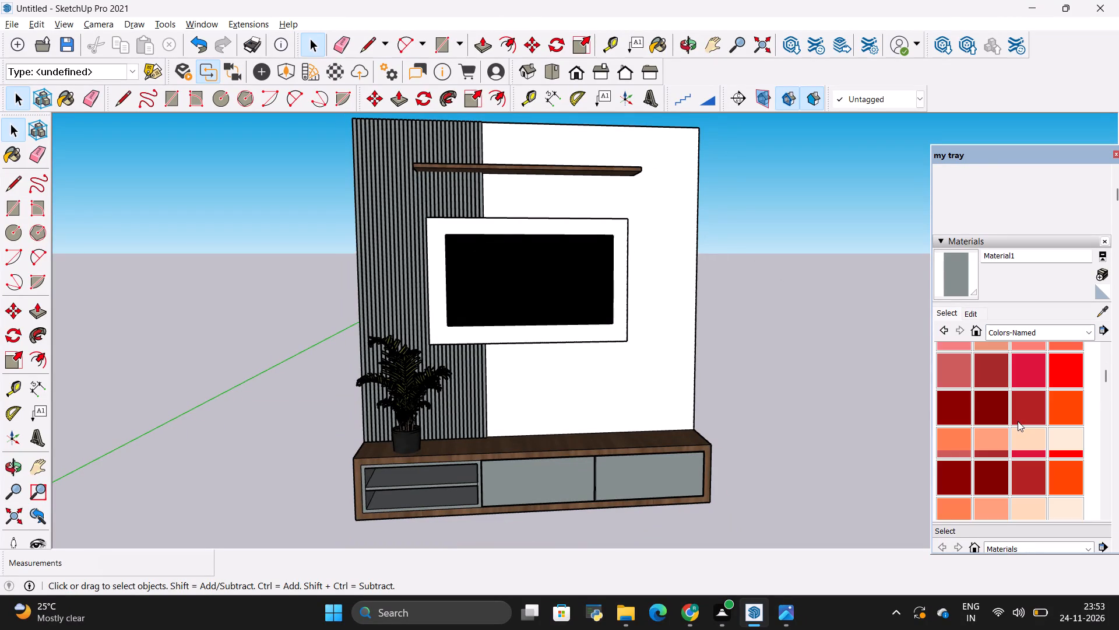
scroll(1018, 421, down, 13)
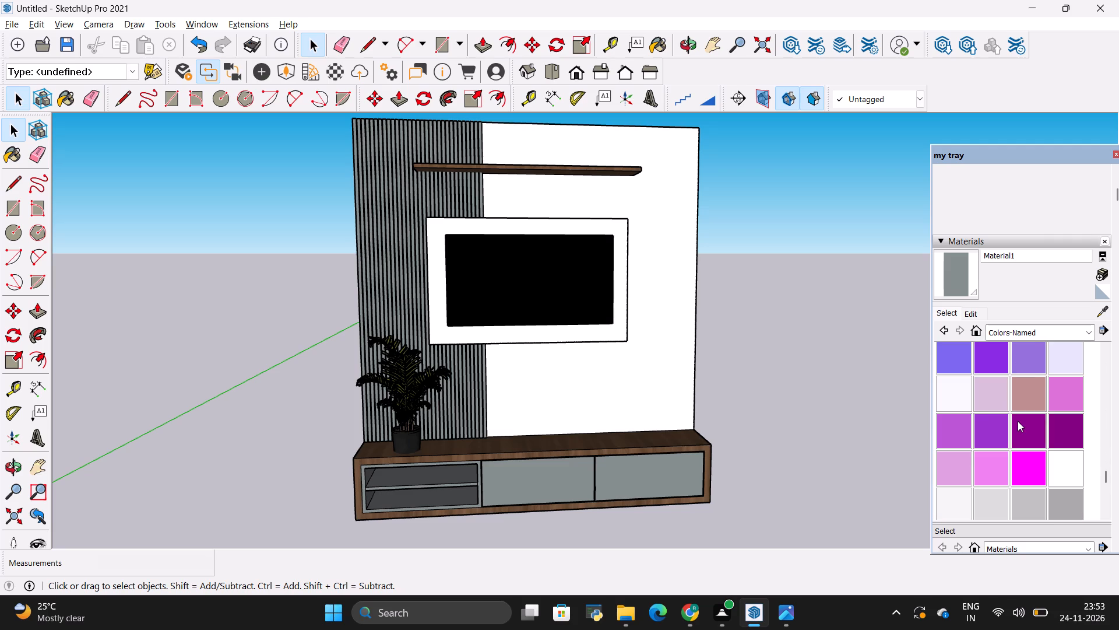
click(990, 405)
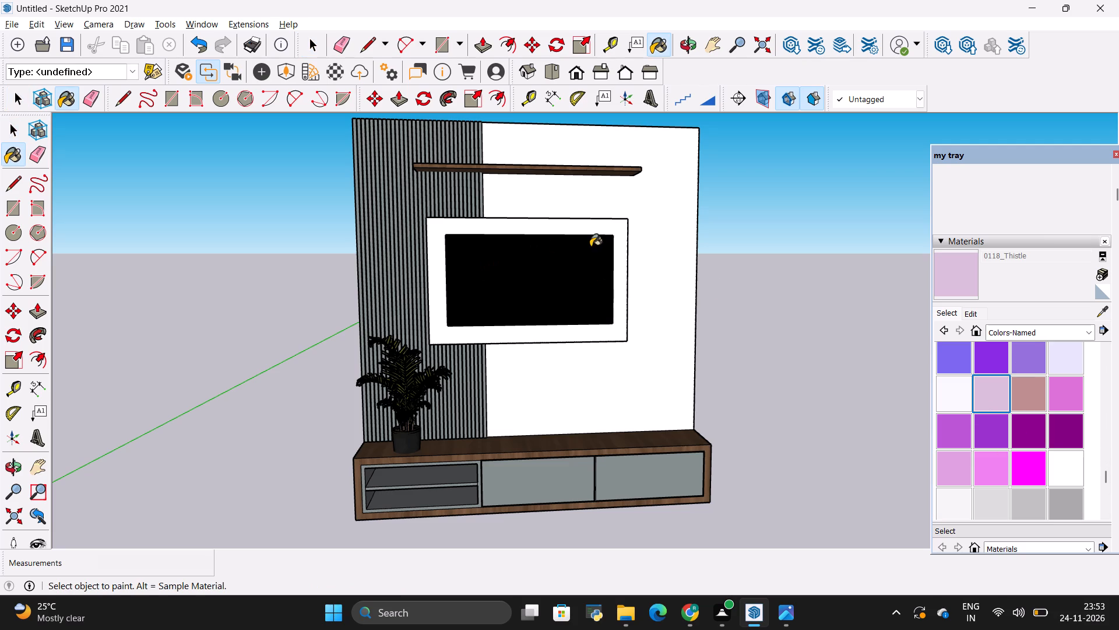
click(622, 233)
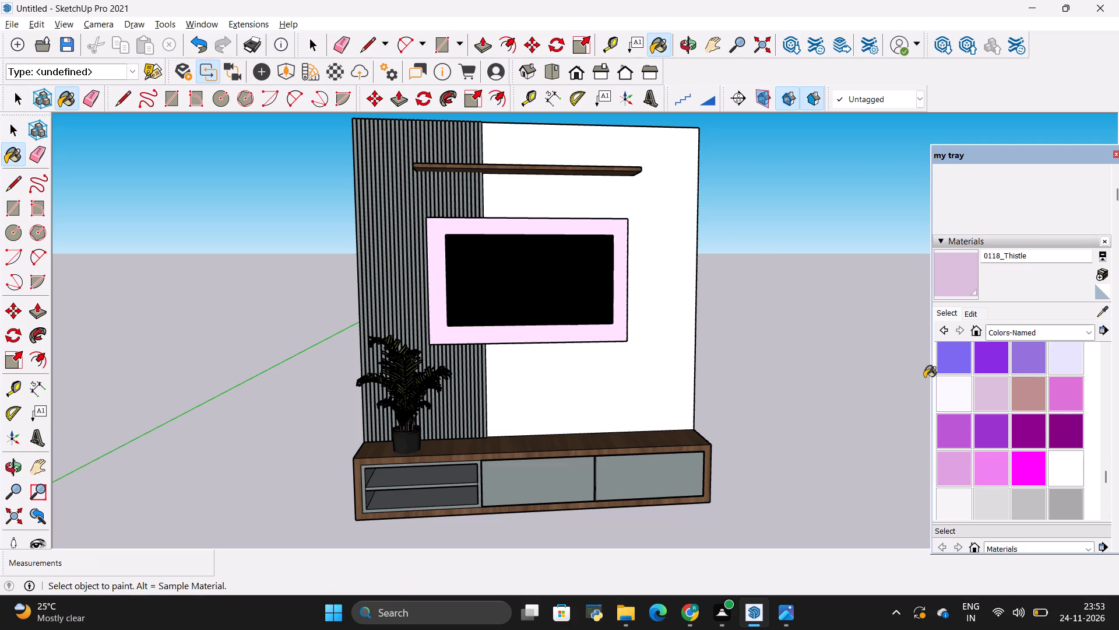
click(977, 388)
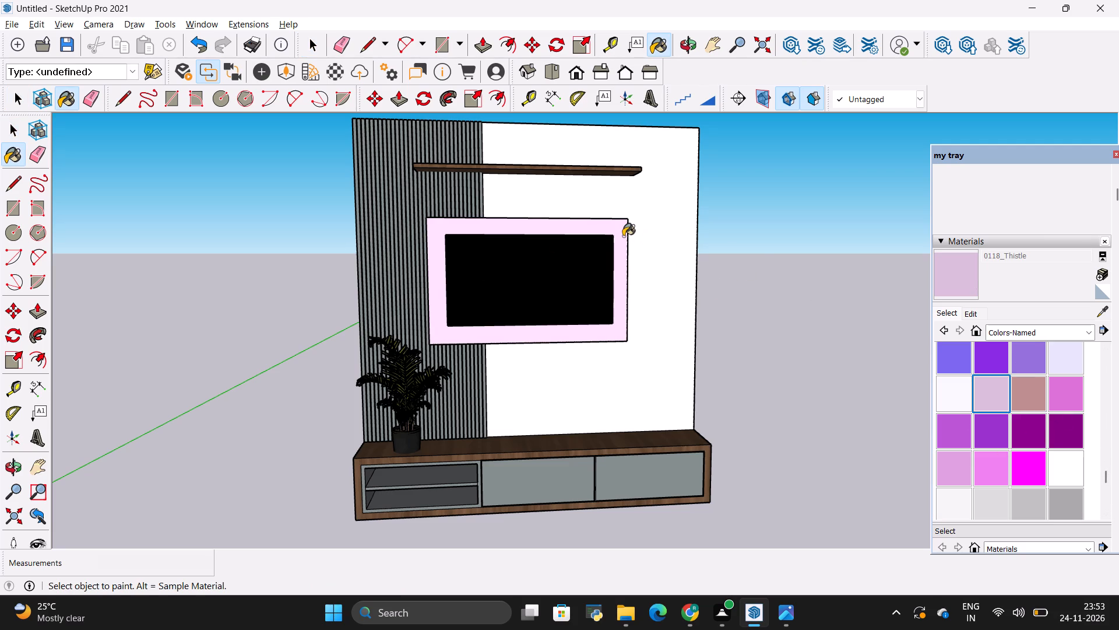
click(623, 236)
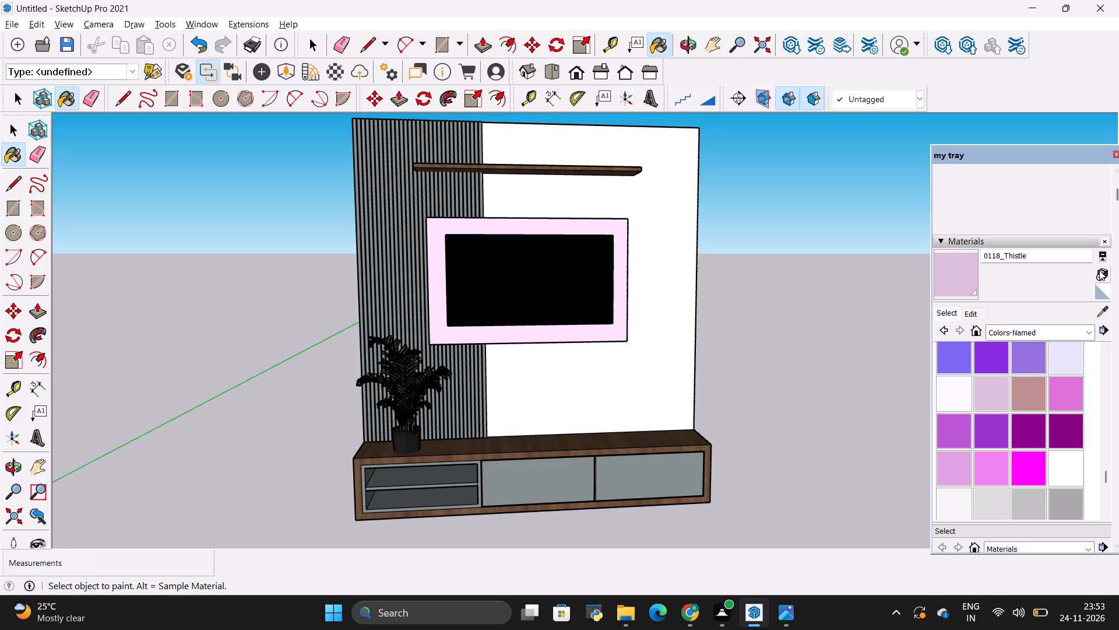
Create a new material using the greige texture image 51b8e0a6bb0296f7a2f4f8c02b4ea94f.jpg from the all materials folder.
click(1099, 270)
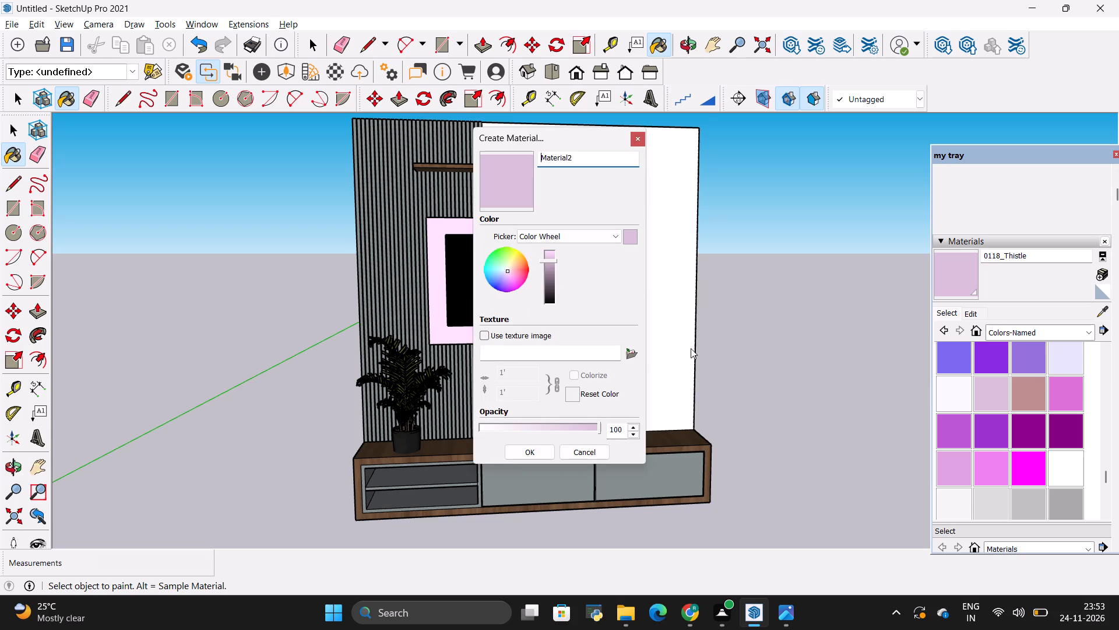
click(632, 356)
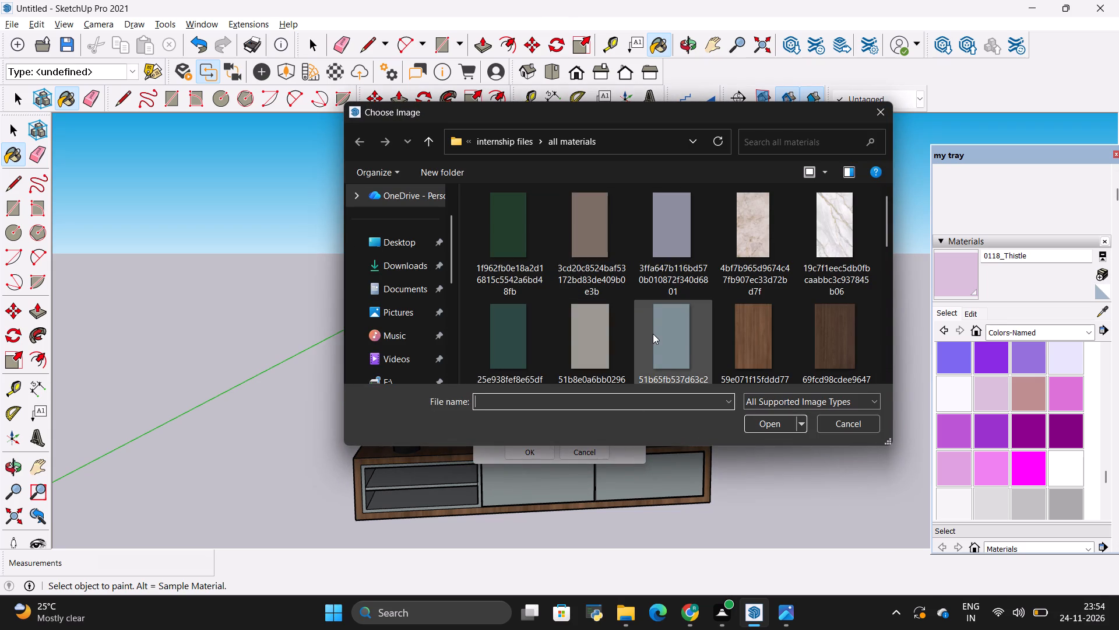
click(577, 320)
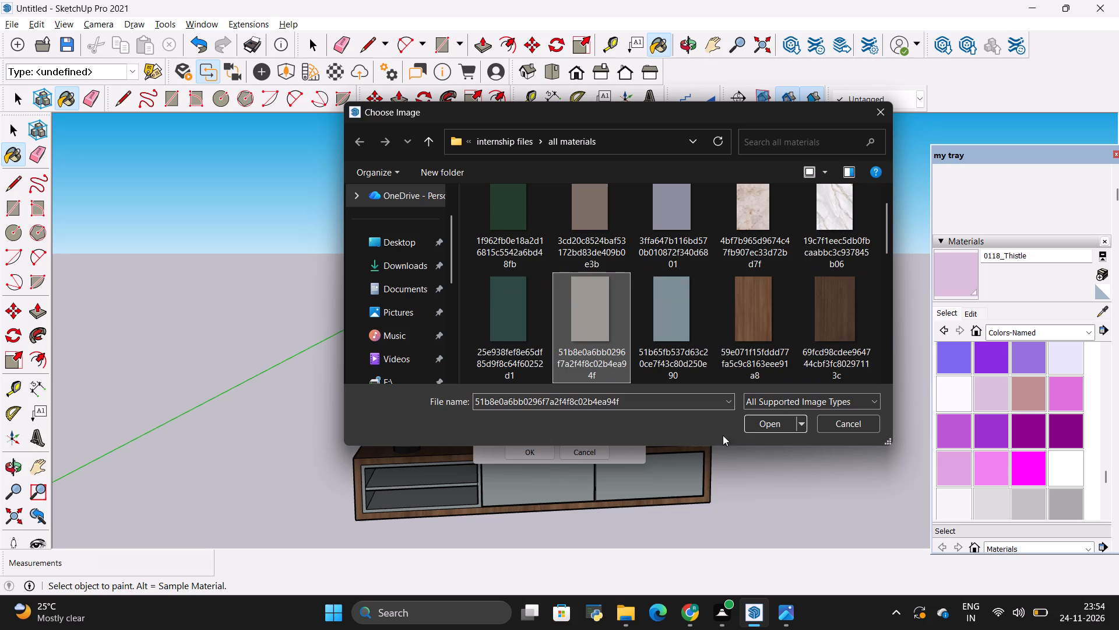
click(749, 426)
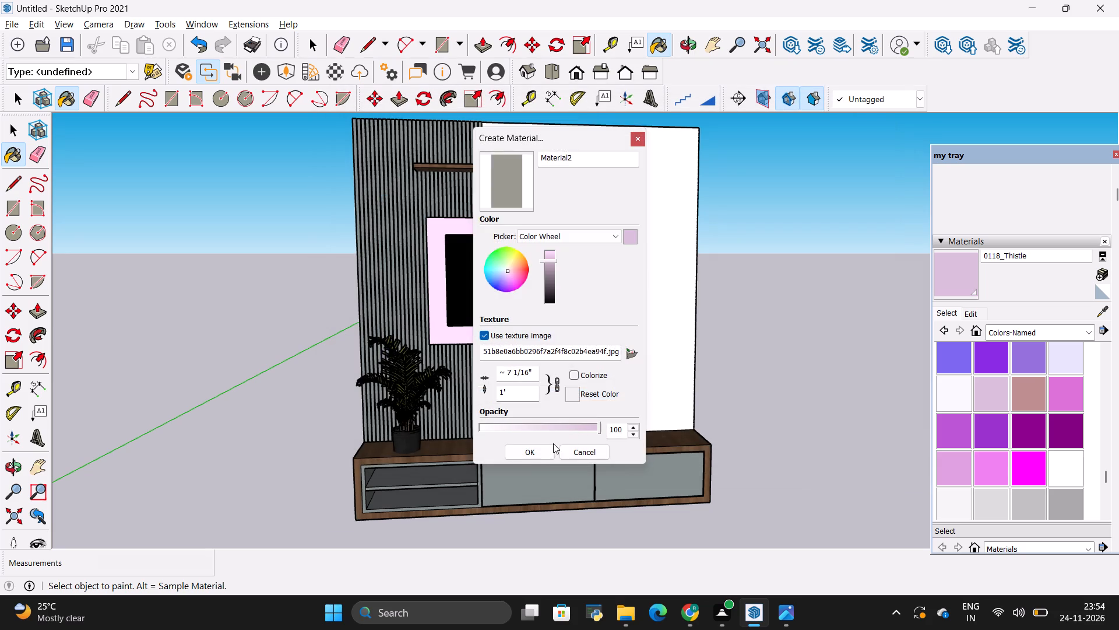
click(536, 453)
Paint the panel around the TV with the new greige texture material.
click(951, 276)
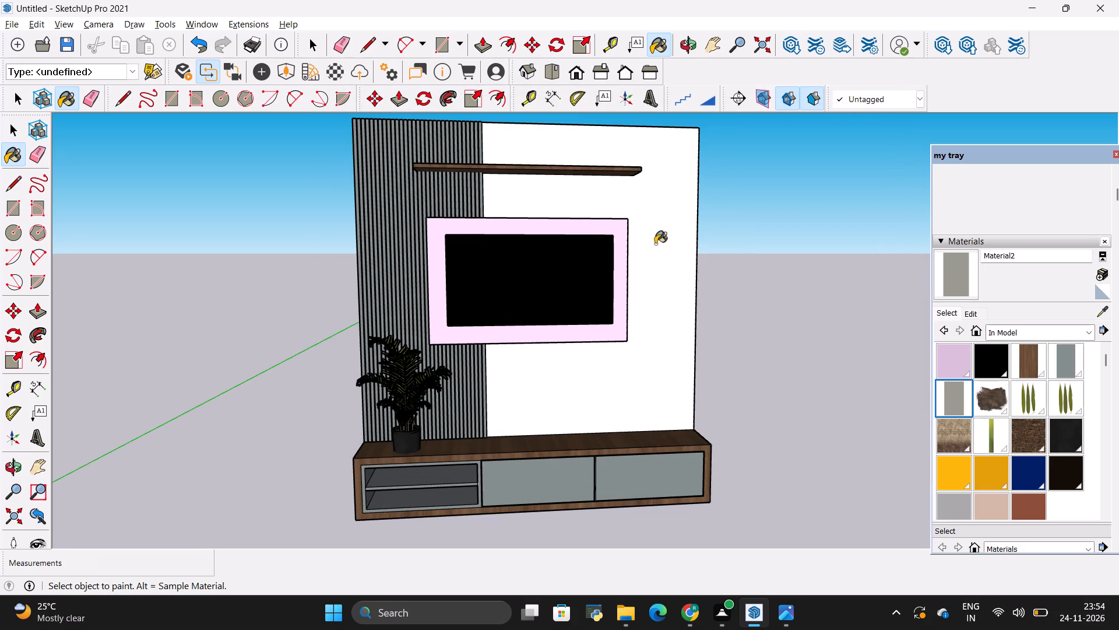
scroll(643, 243, up, 3)
click(594, 225)
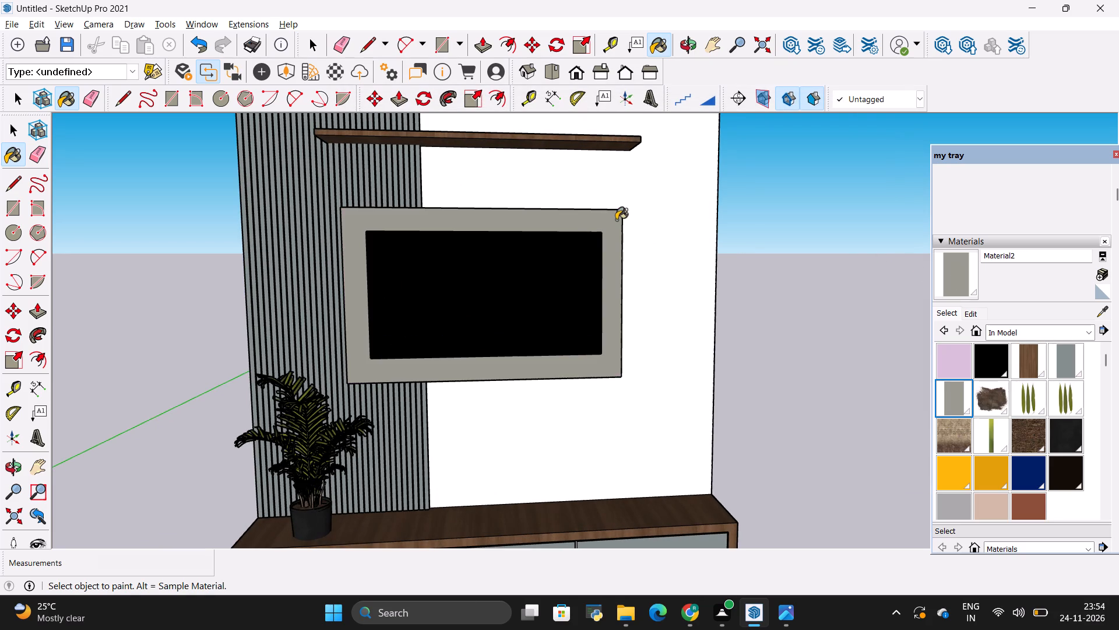
key(space)
click(775, 228)
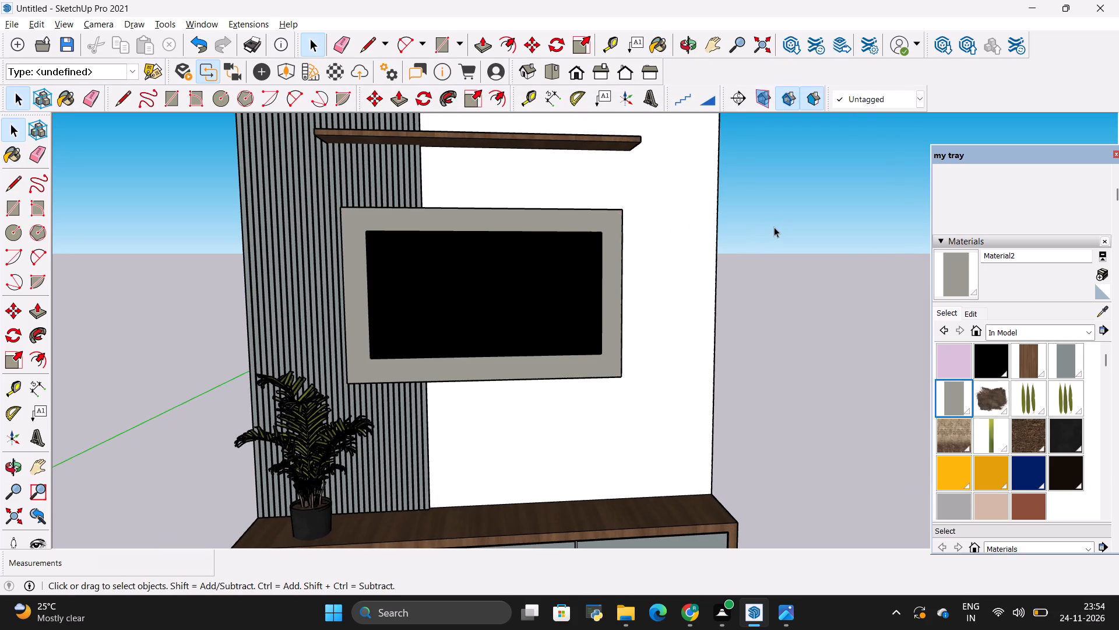
click(773, 227)
key(space)
Compare the whole TV wall unit with the reference photo, checking its finishes, cabinet layout and decorations.
scroll(723, 212, down, 4)
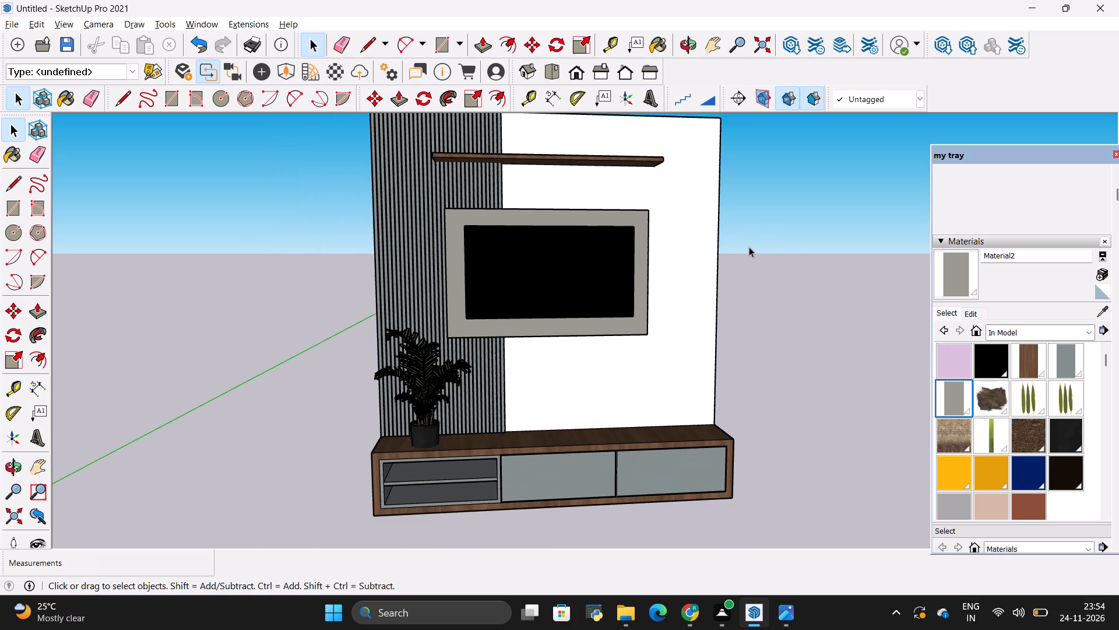
key(space)
double_click(765, 256)
scroll(527, 335, down, 2)
scroll(561, 270, up, 2)
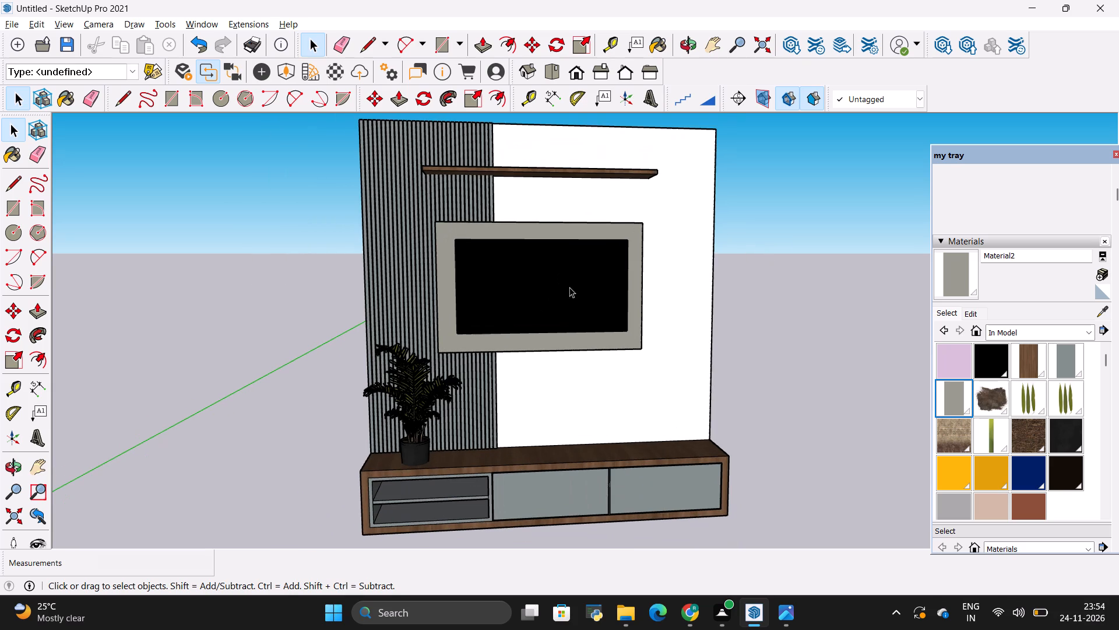
click(778, 607)
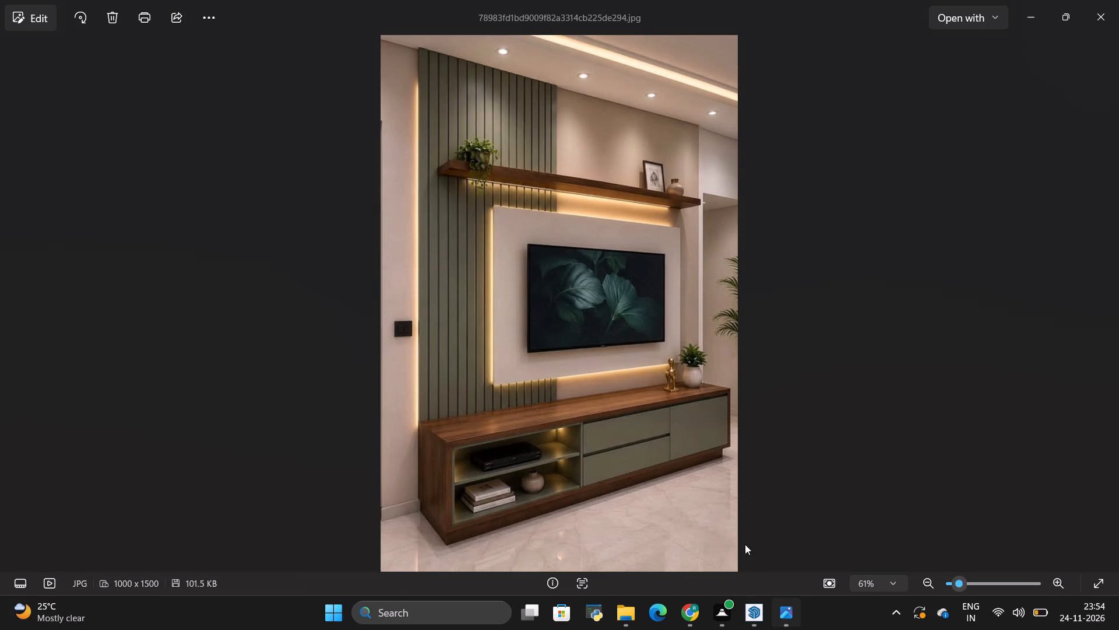
key(alt+Tab)
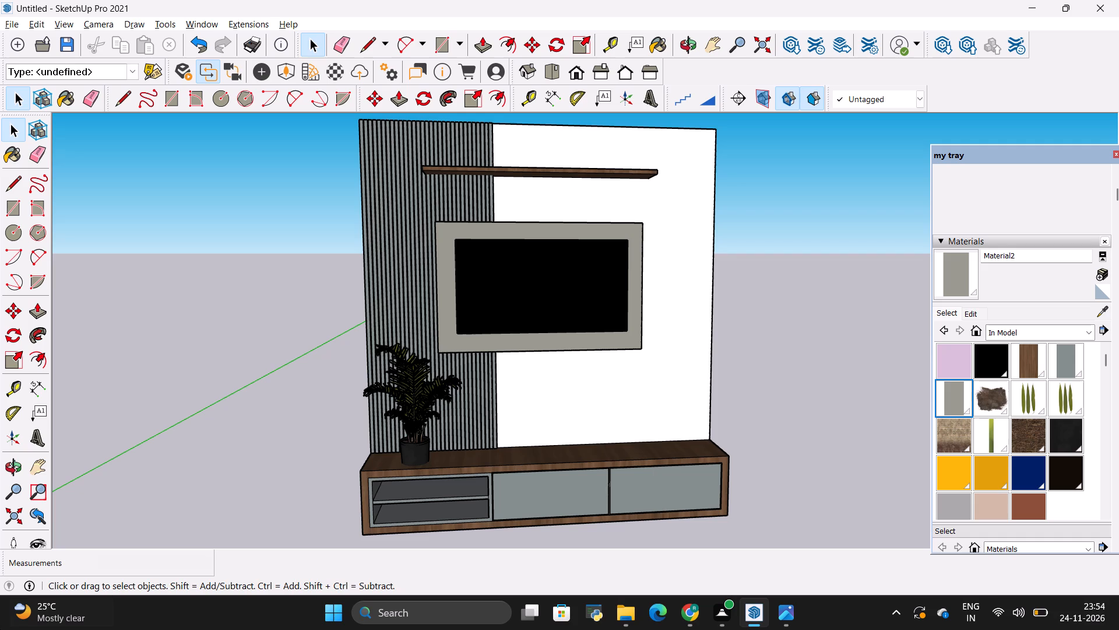
scroll(6, 617, down, 2)
scroll(219, 483, down, 2)
key(space)
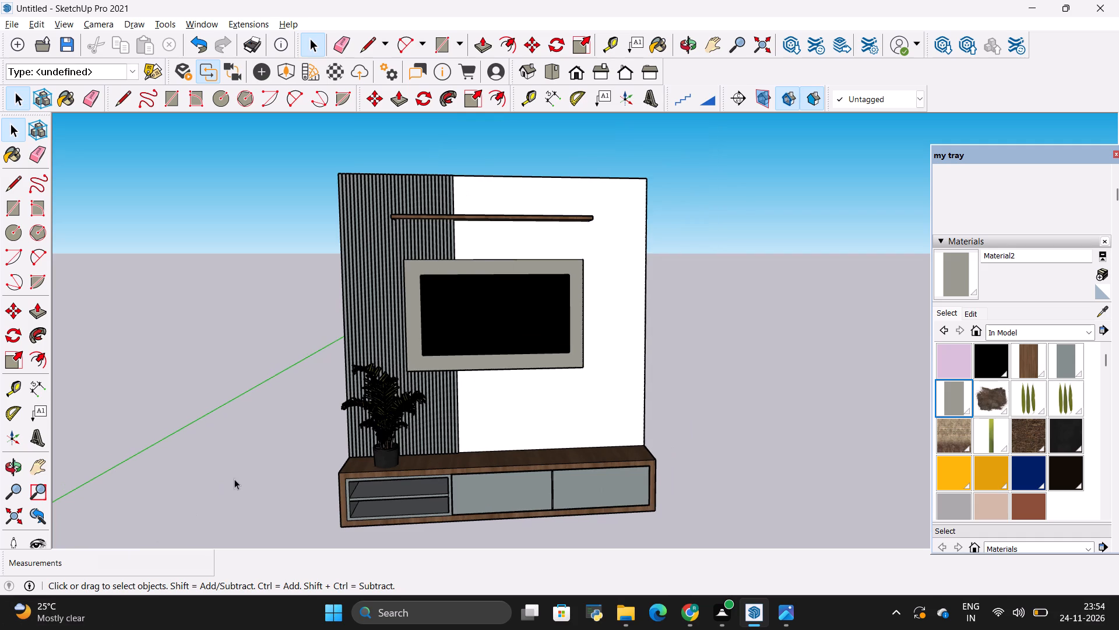
key(space)
key(space)
scroll(407, 496, up, 2)
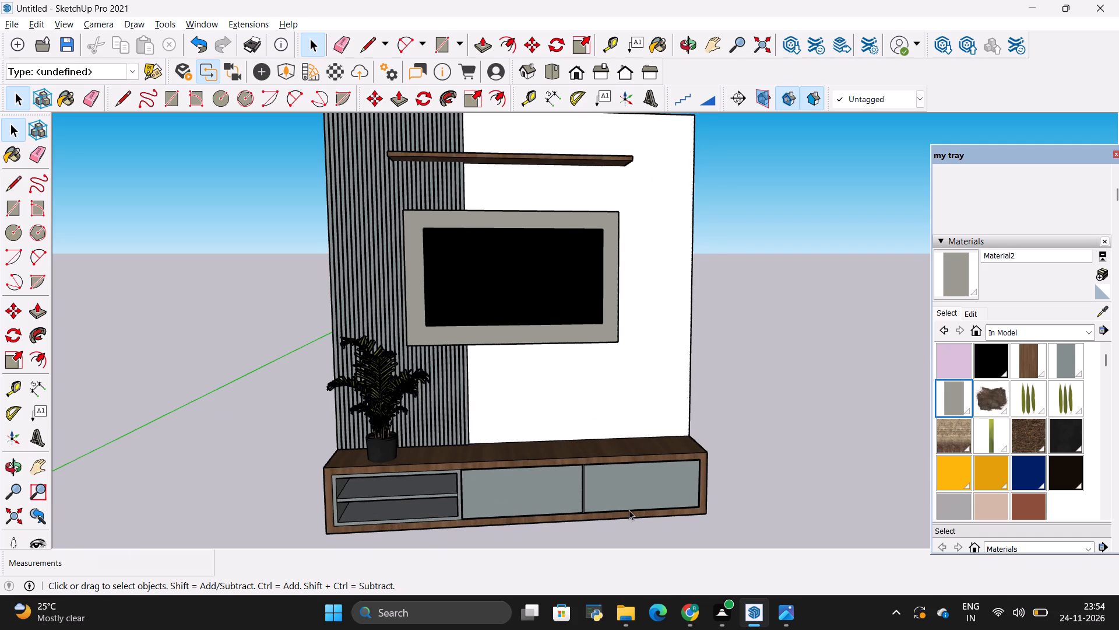
scroll(601, 423, down, 1)
scroll(609, 431, up, 2)
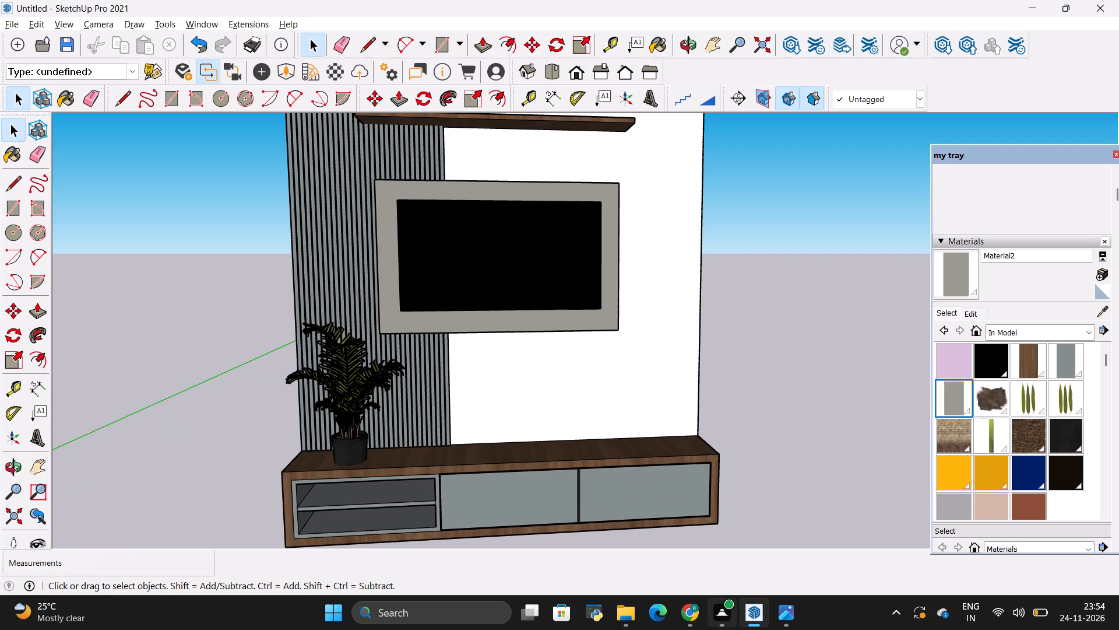
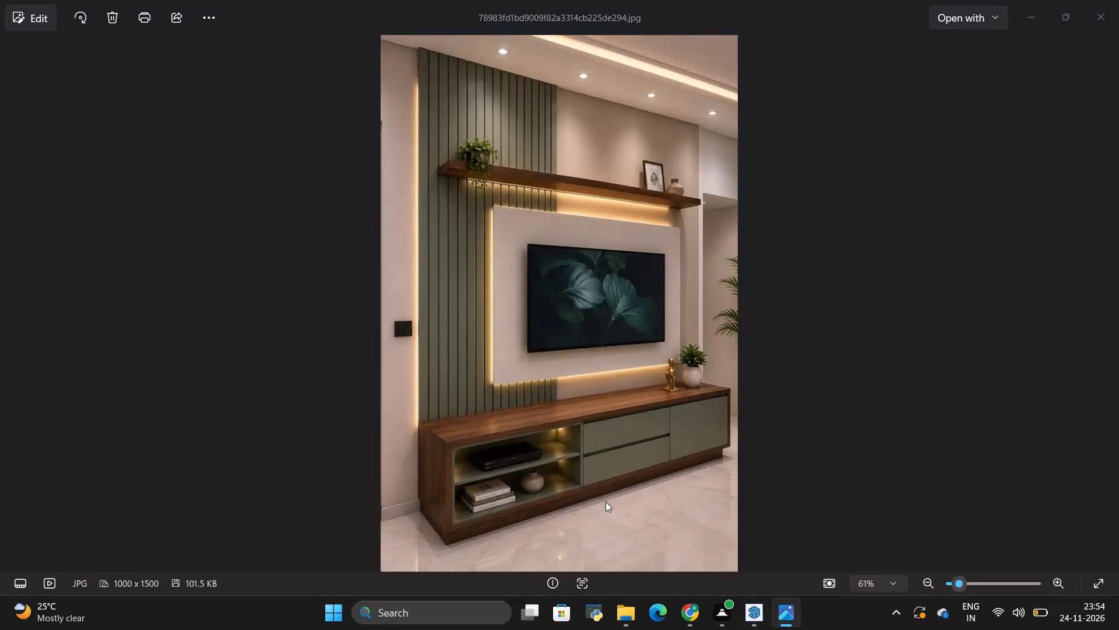
Check the overall proportions and finishes of the whole TV wall unit against the reference photo.
scroll(584, 452, down, 1)
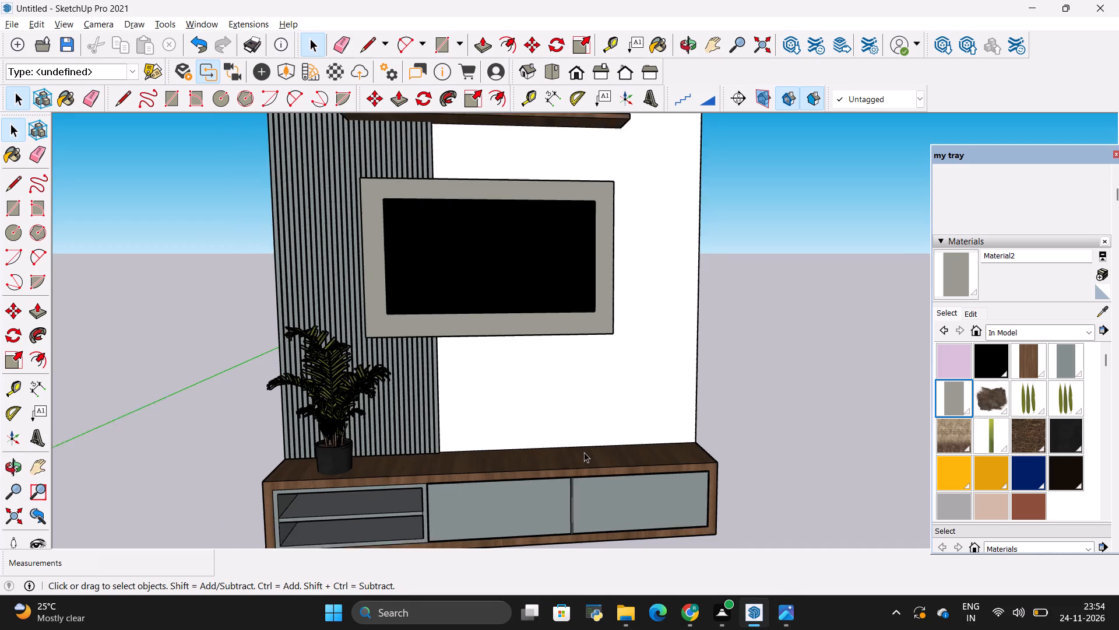
scroll(584, 452, down, 2)
key(alt+Tab)
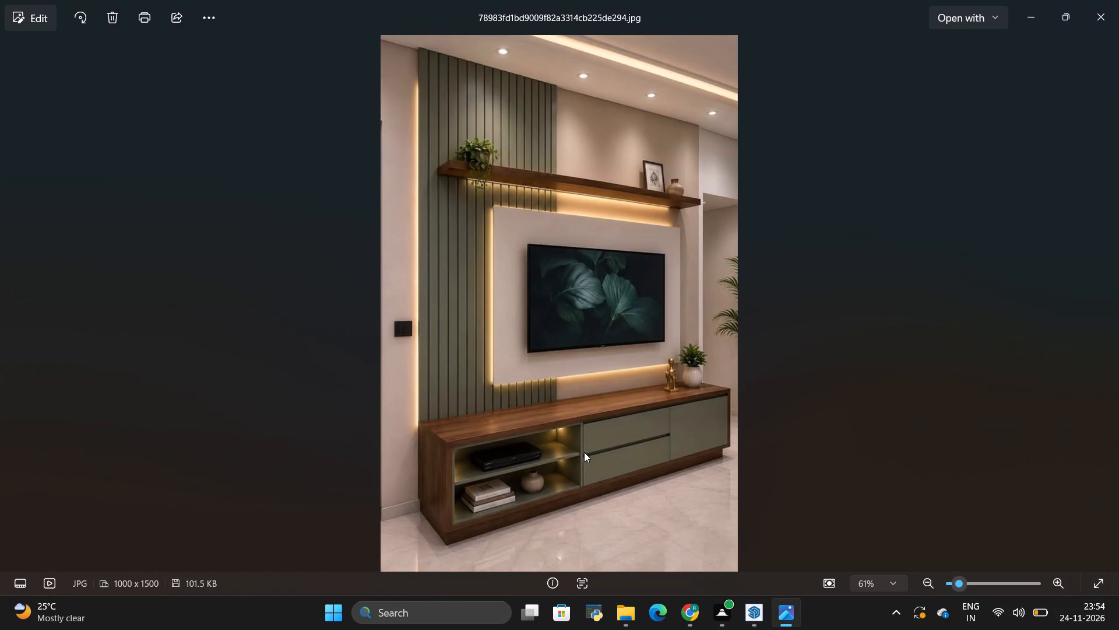
key(alt+Tab)
scroll(584, 452, down, 1)
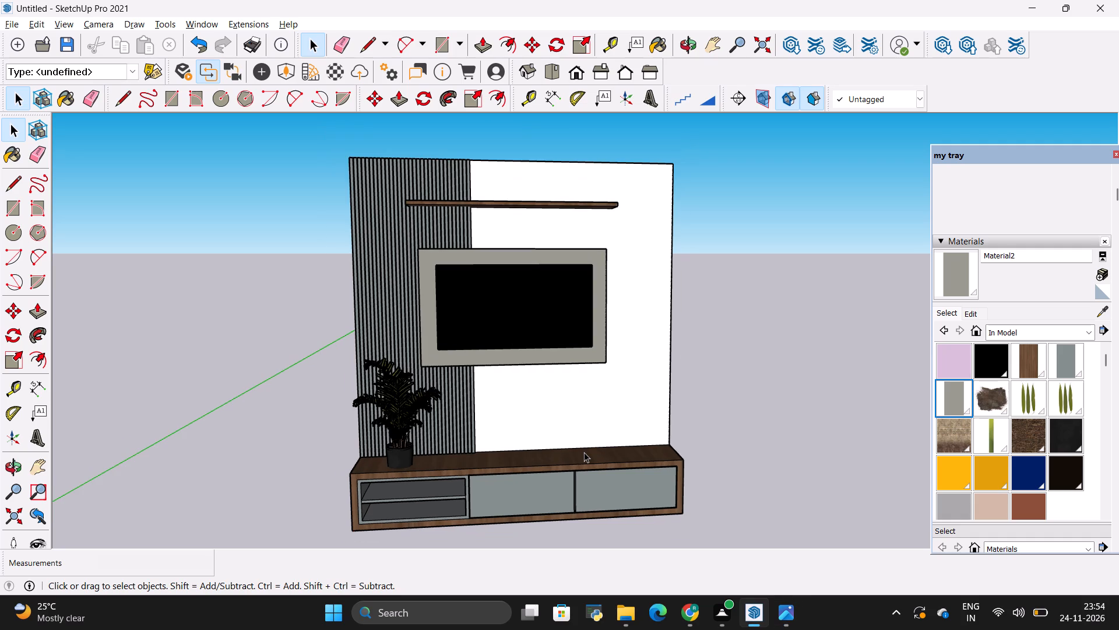
scroll(584, 452, down, 1)
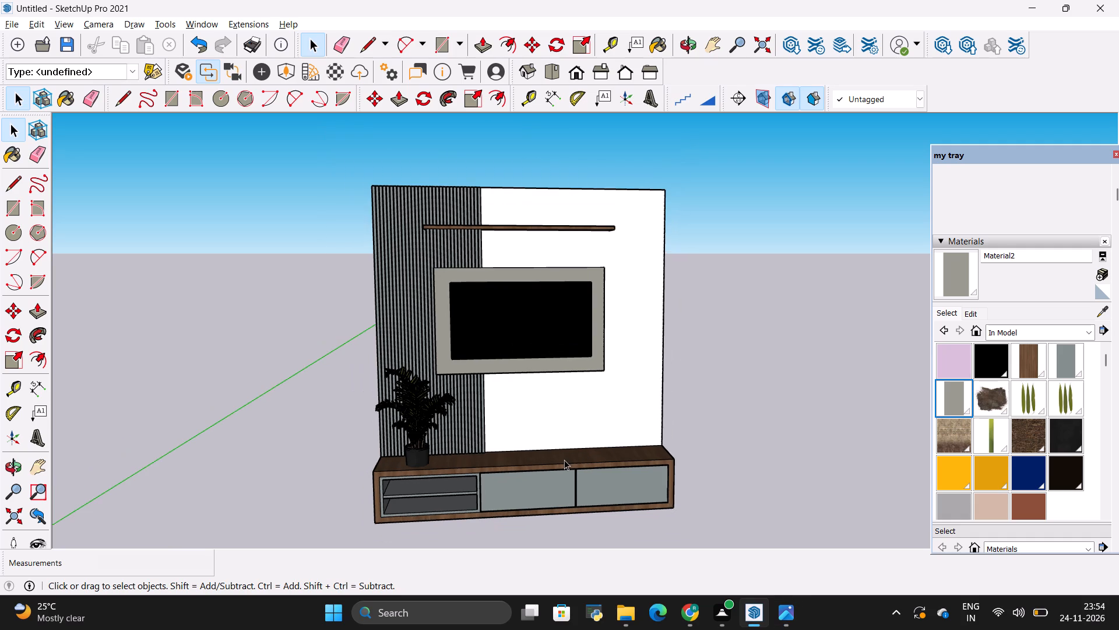
scroll(564, 460, up, 1)
scroll(564, 460, down, 1)
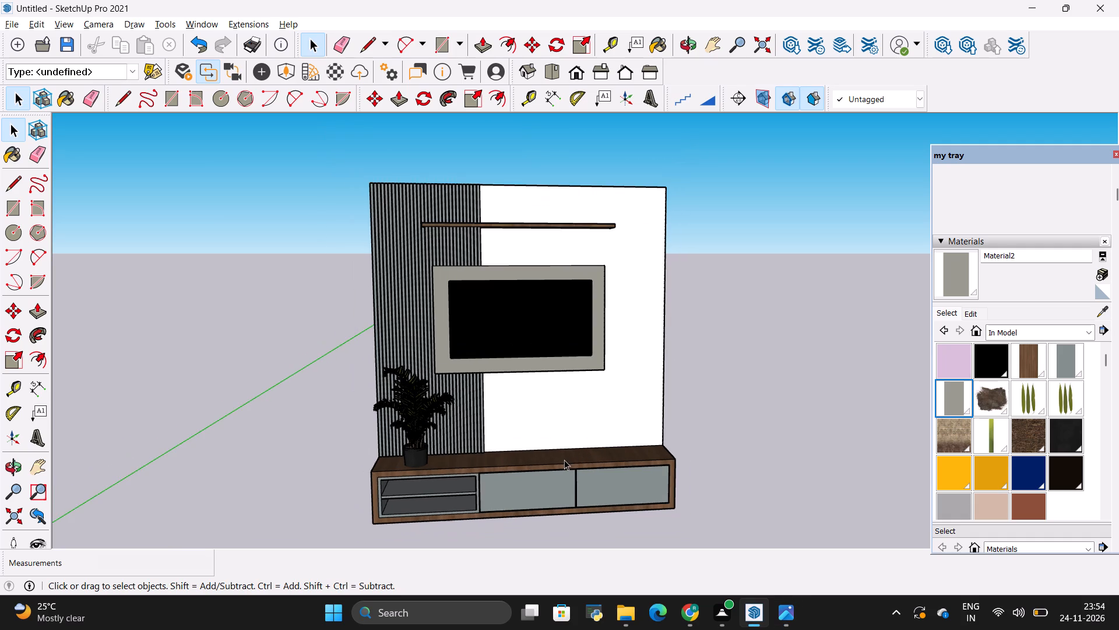
scroll(532, 475, up, 1)
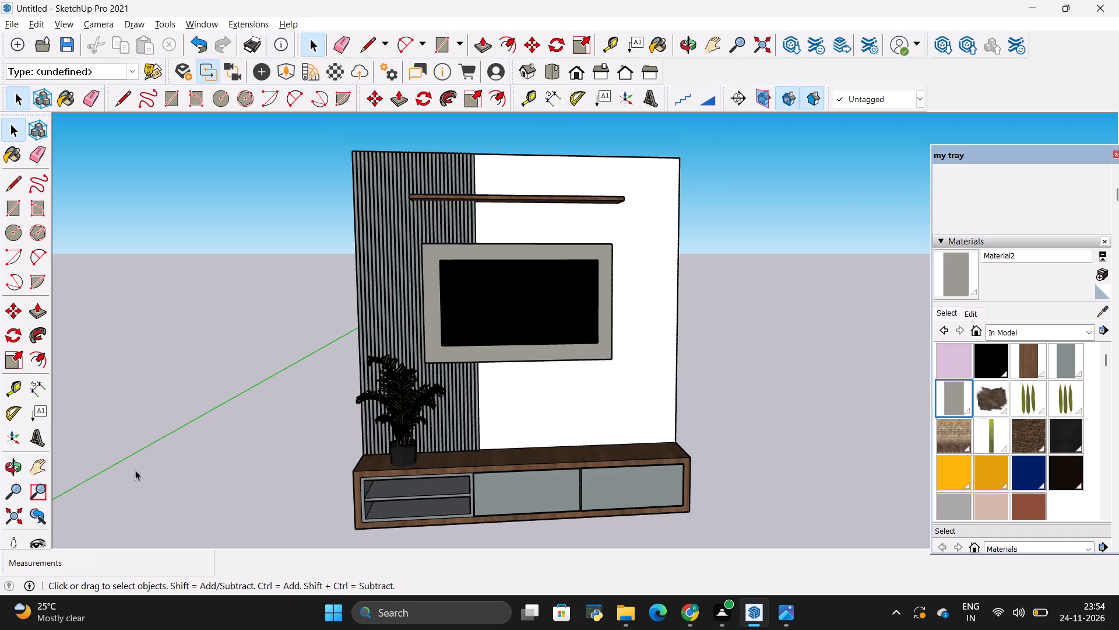
Capture a screen snip of the complete TV wall unit seen nearly from the front.
click(8, 463)
drag(53, 412, 462, 430)
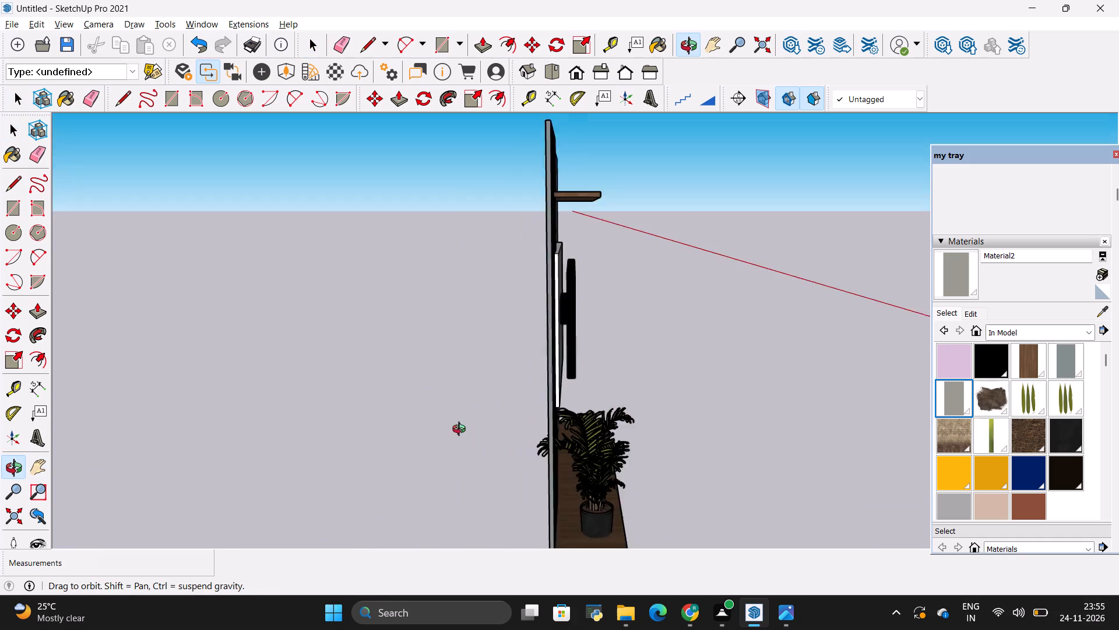
drag(462, 430, 129, 428)
scroll(153, 389, down, 2)
drag(424, 426, 391, 421)
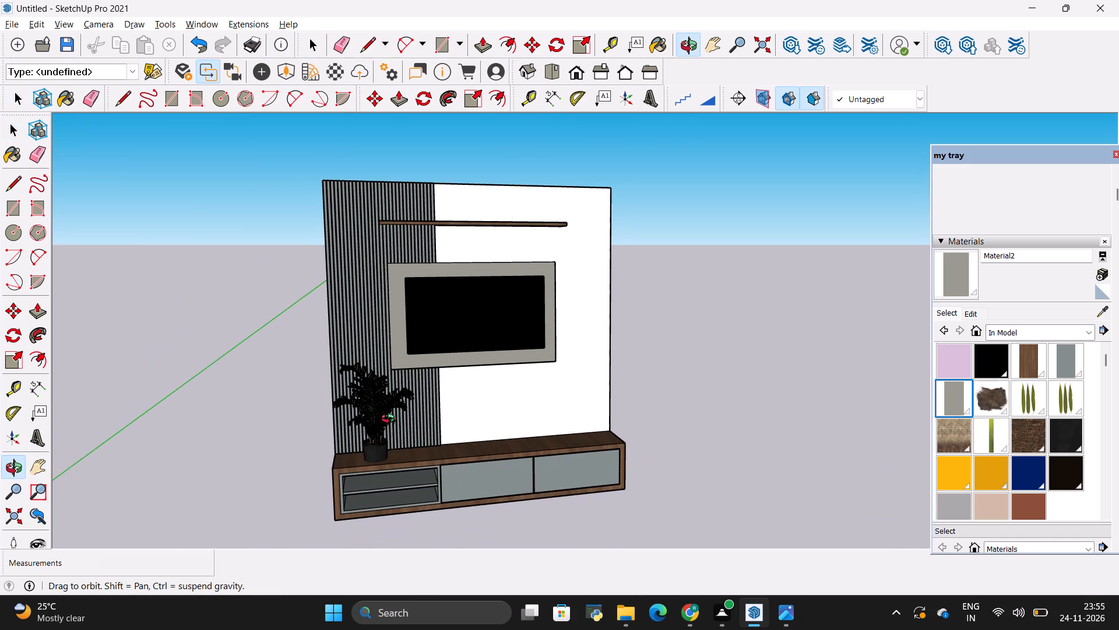
drag(627, 416, 573, 426)
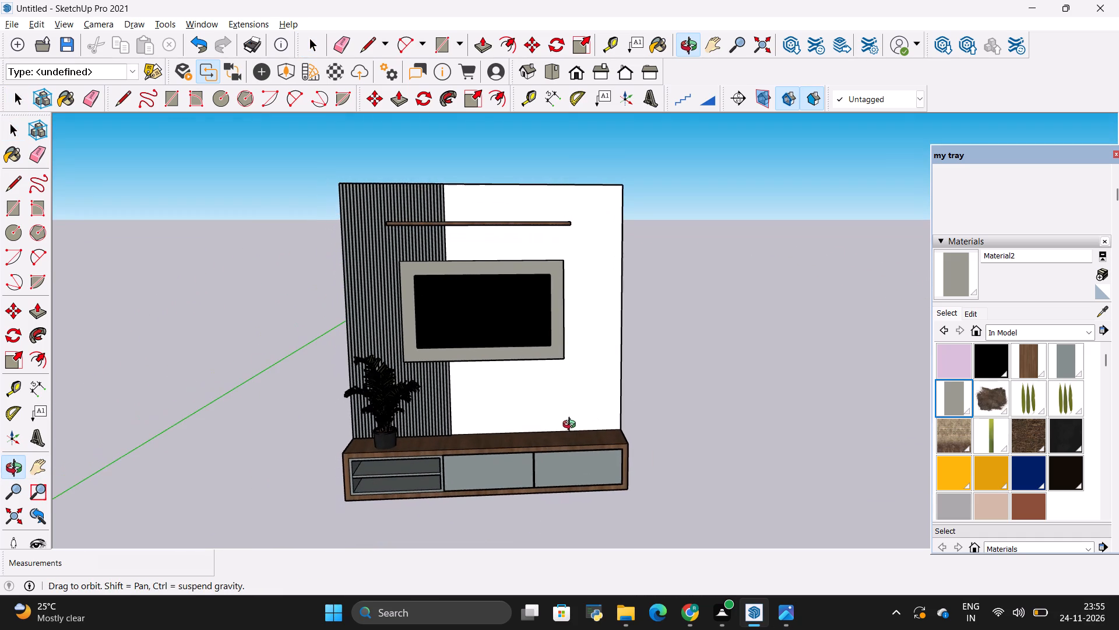
key(shift+super+s)
drag(293, 151, 460, 341)
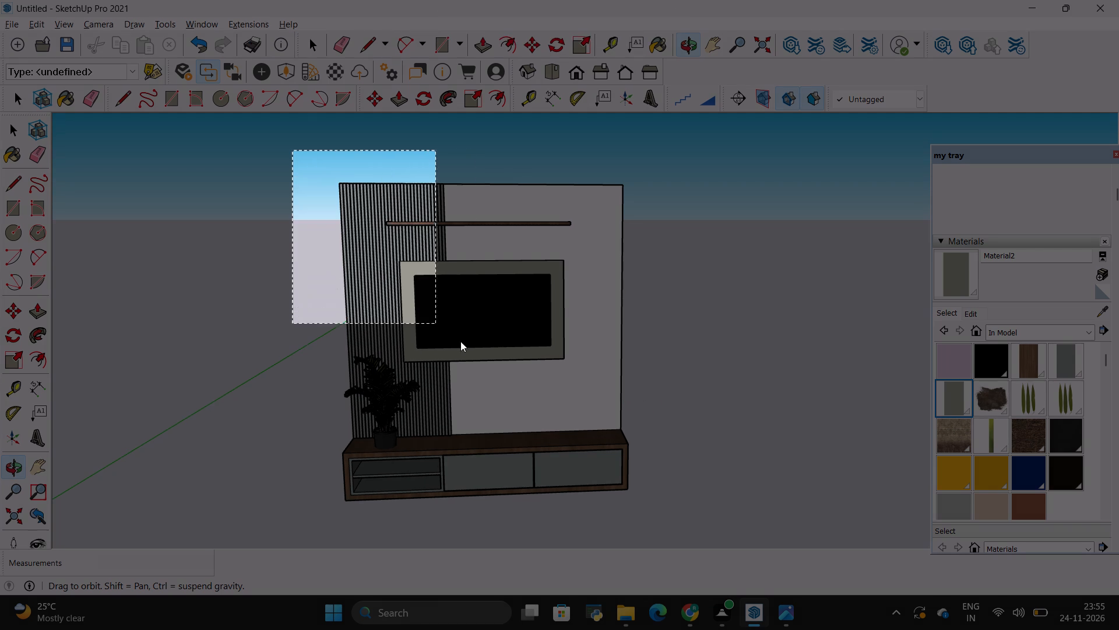
drag(460, 341, 705, 513)
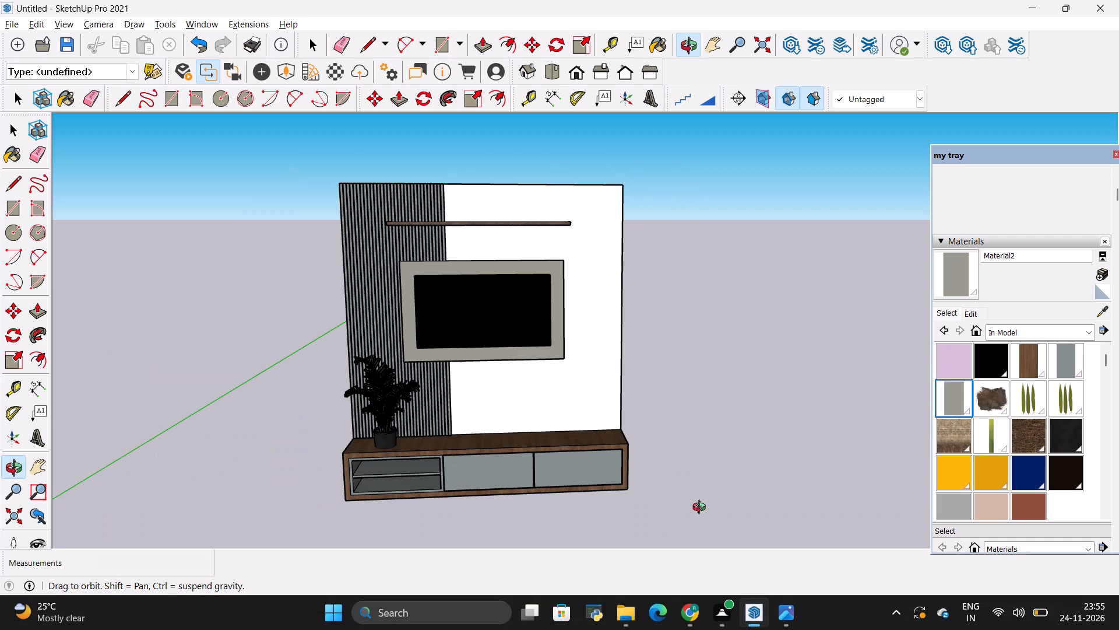
Save the model in the Downloads folder as TV UNIT DESIGN 001 in SketchUp Models (*.skp) format.
key(ctrl+s)
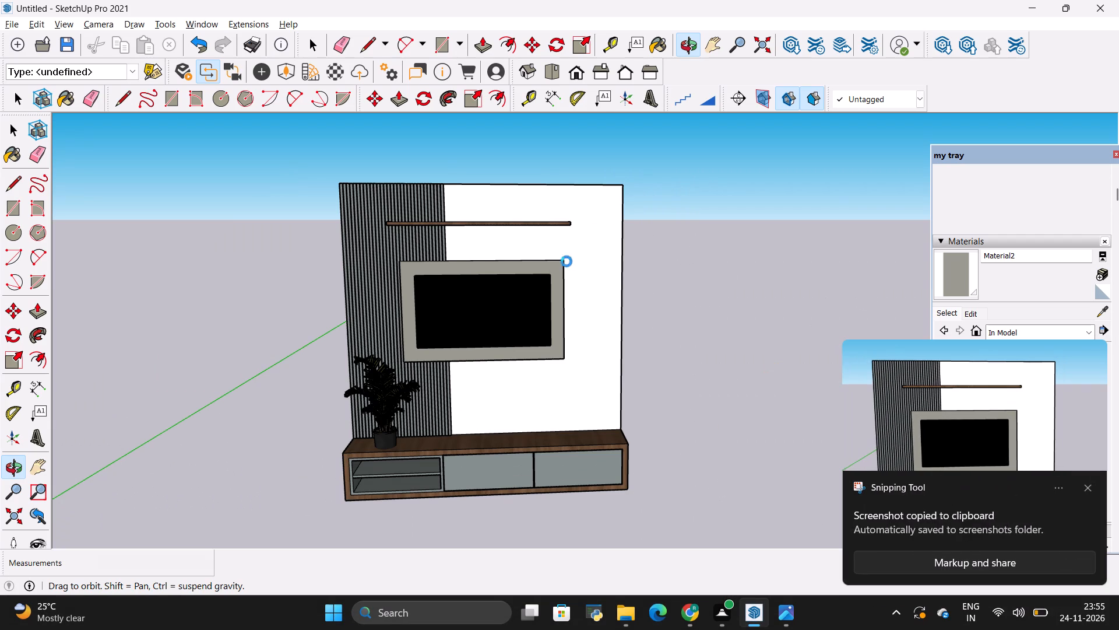
click(1090, 485)
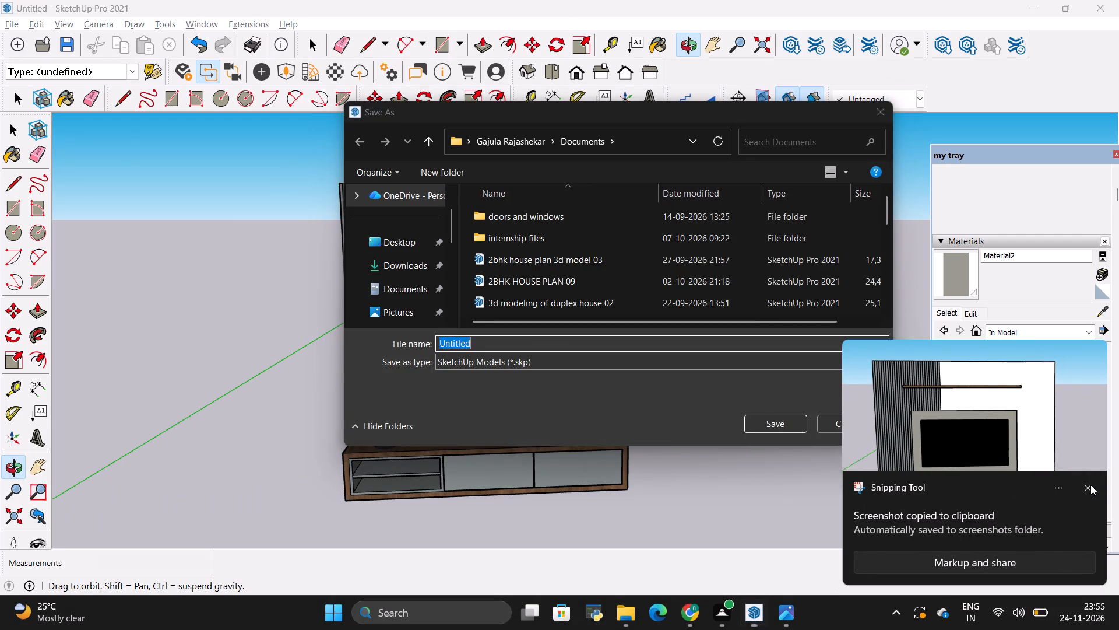
click(381, 265)
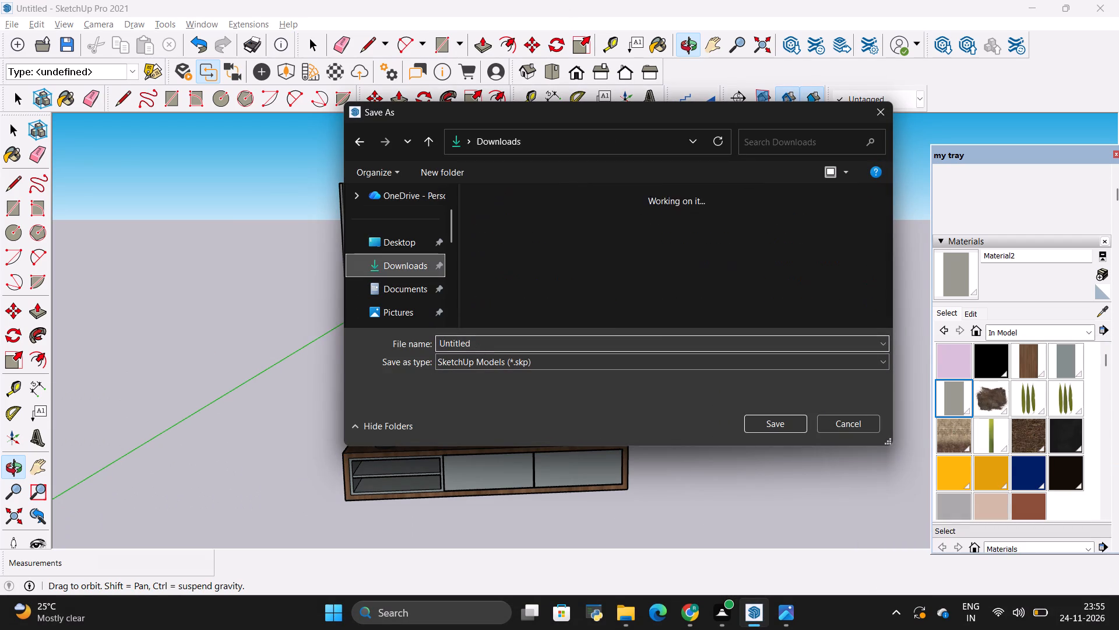
click(485, 339)
key(BackSpace)
key(BackSpace)
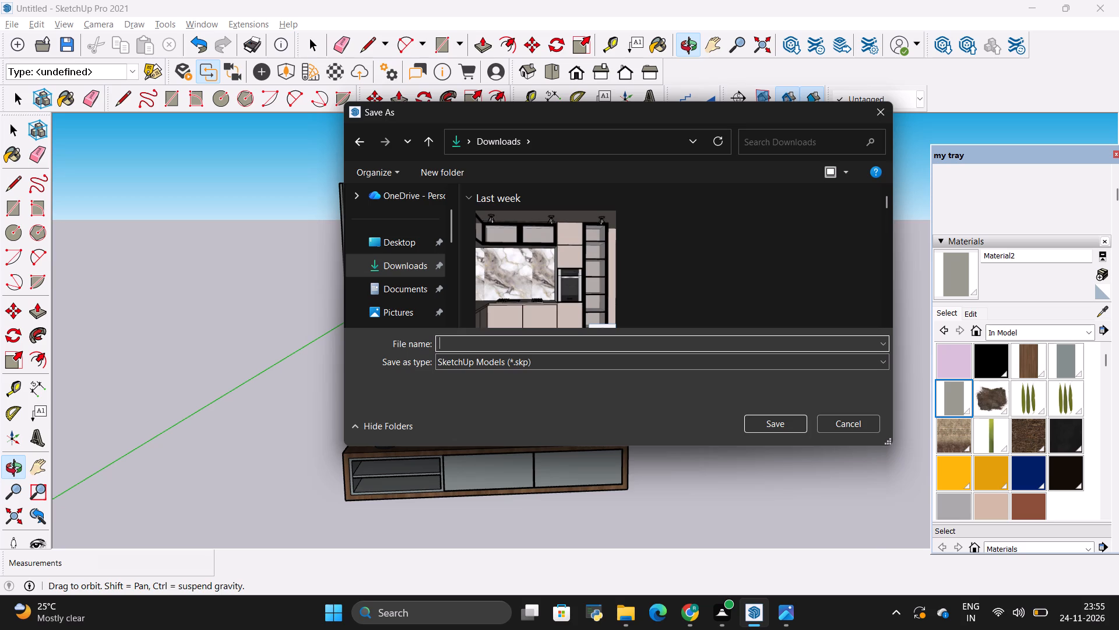
text(TV UNIT)
key(space)
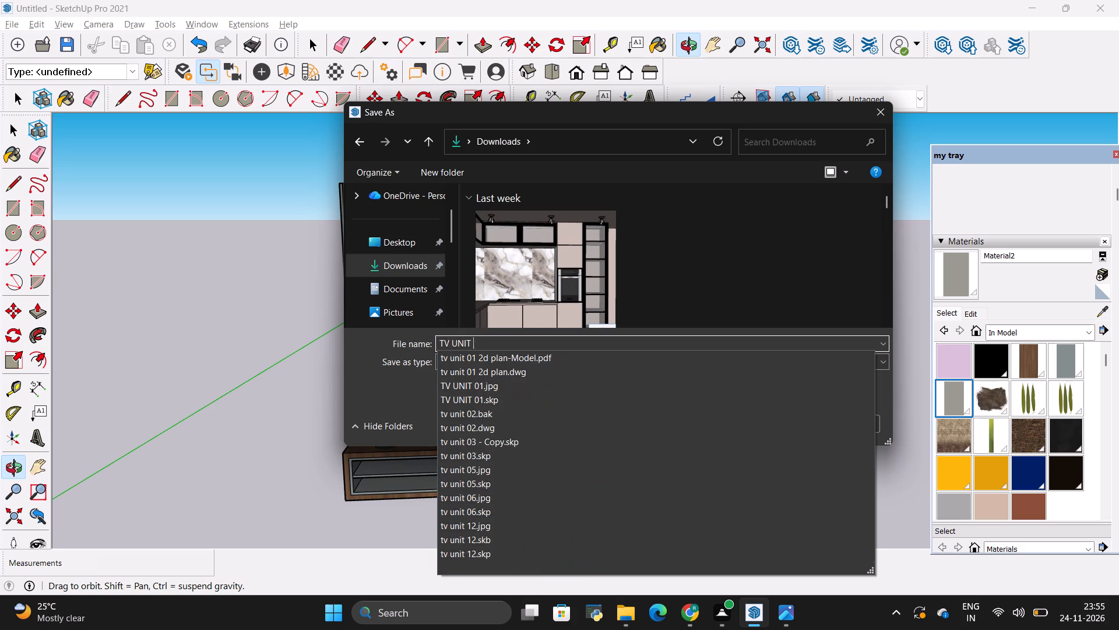
text(DESIGN)
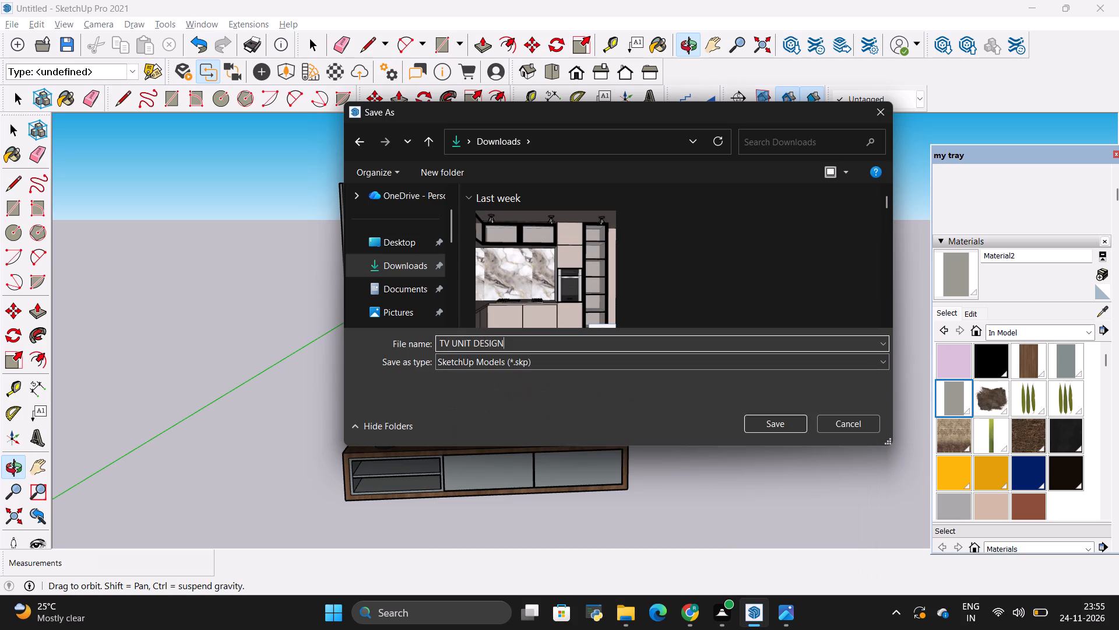
key(space)
text(001)
key(Return)
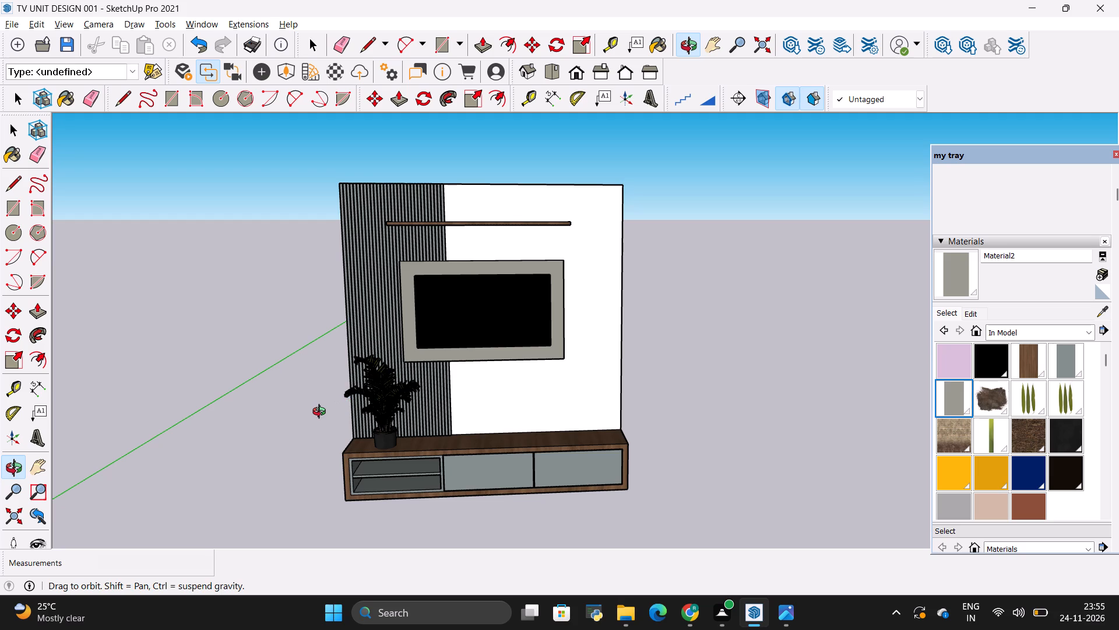
key(ctrl+s)
key(space)
key(space)
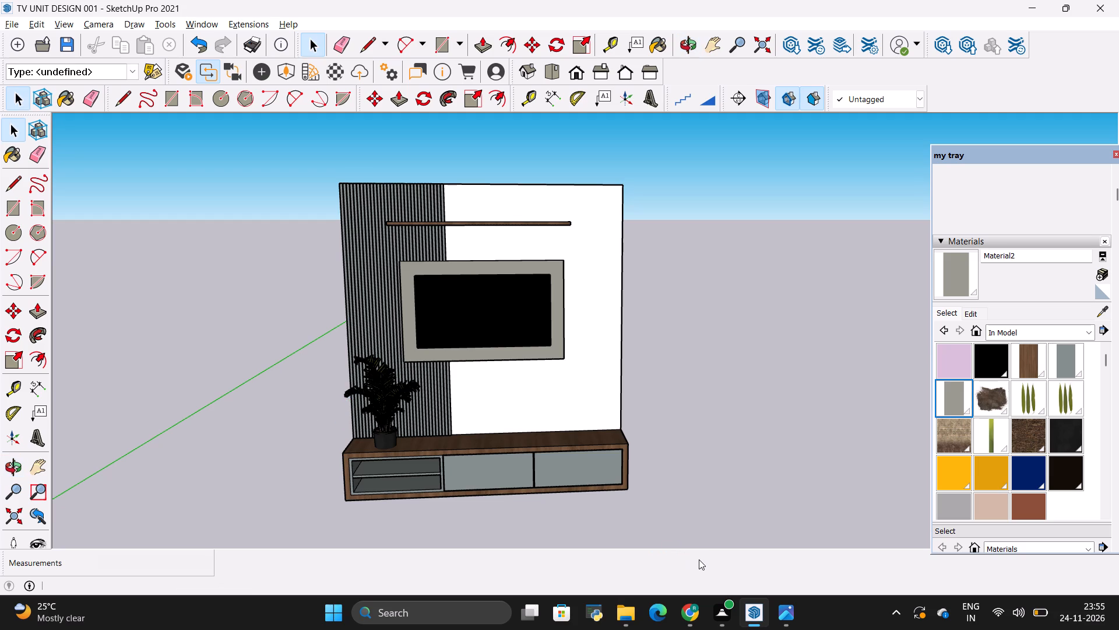
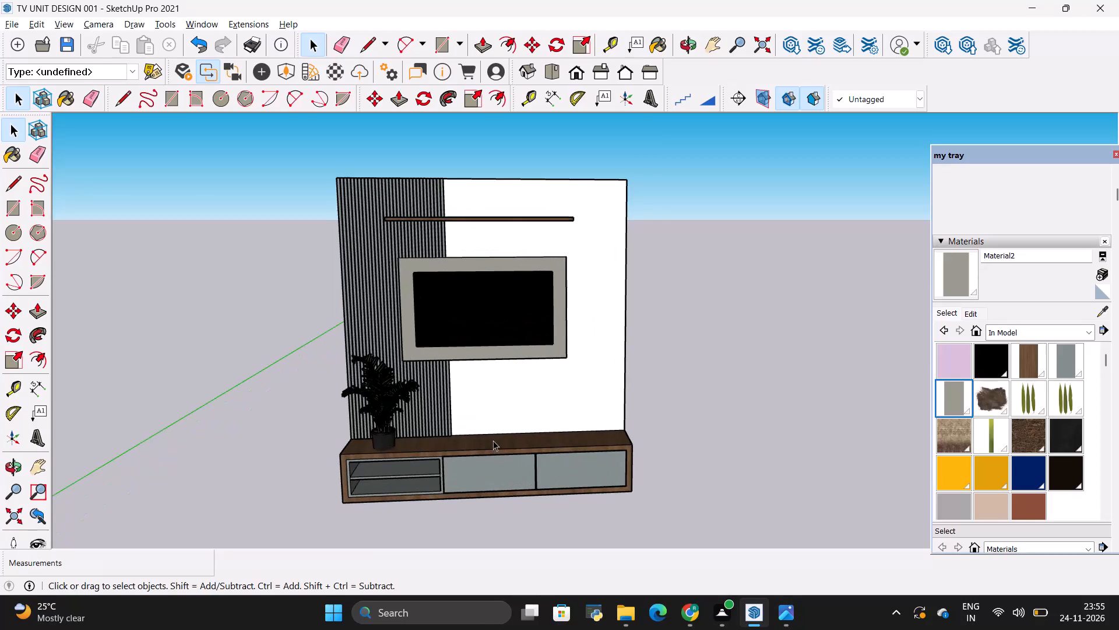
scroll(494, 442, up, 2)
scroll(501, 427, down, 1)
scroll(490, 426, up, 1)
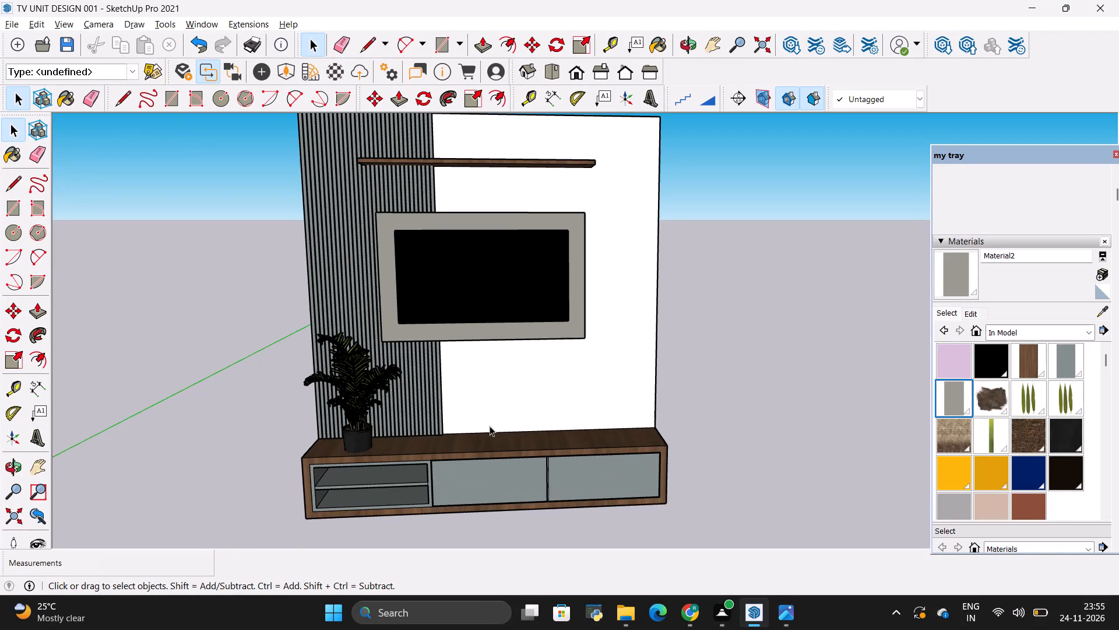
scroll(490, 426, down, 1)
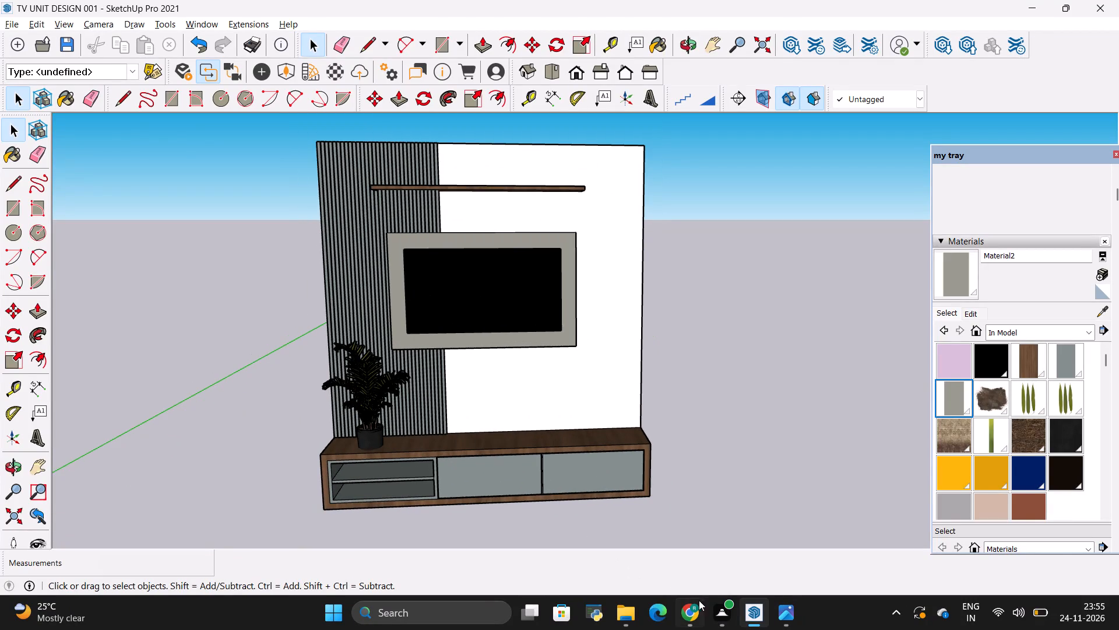
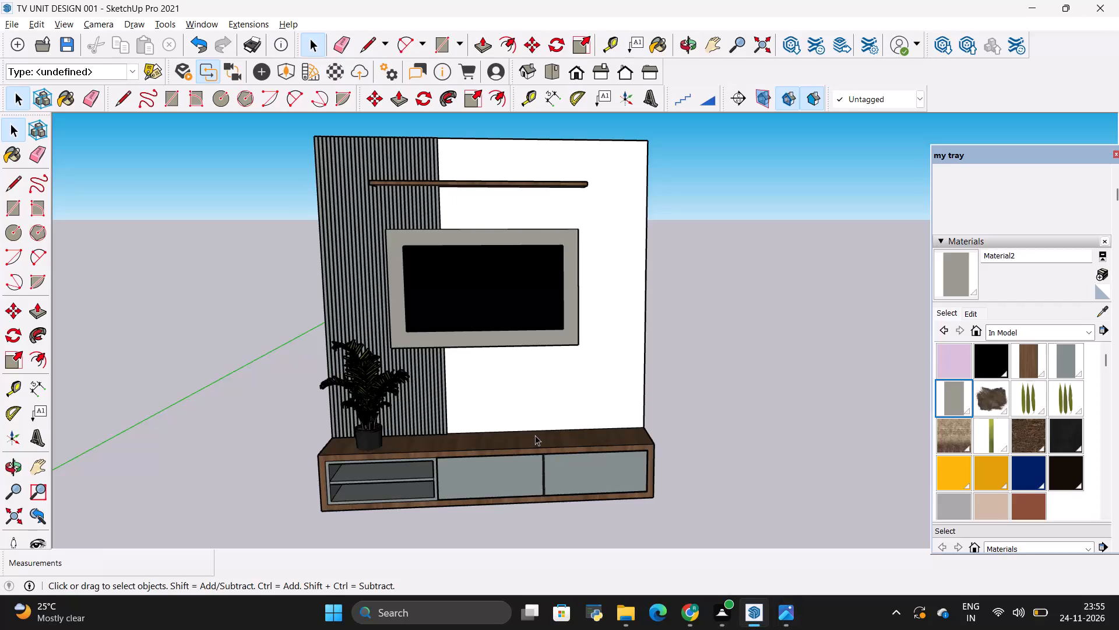
Examine the TV unit from the front, side and above to check its surfaces for missing finishes.
scroll(535, 435, down, 1)
scroll(518, 418, up, 2)
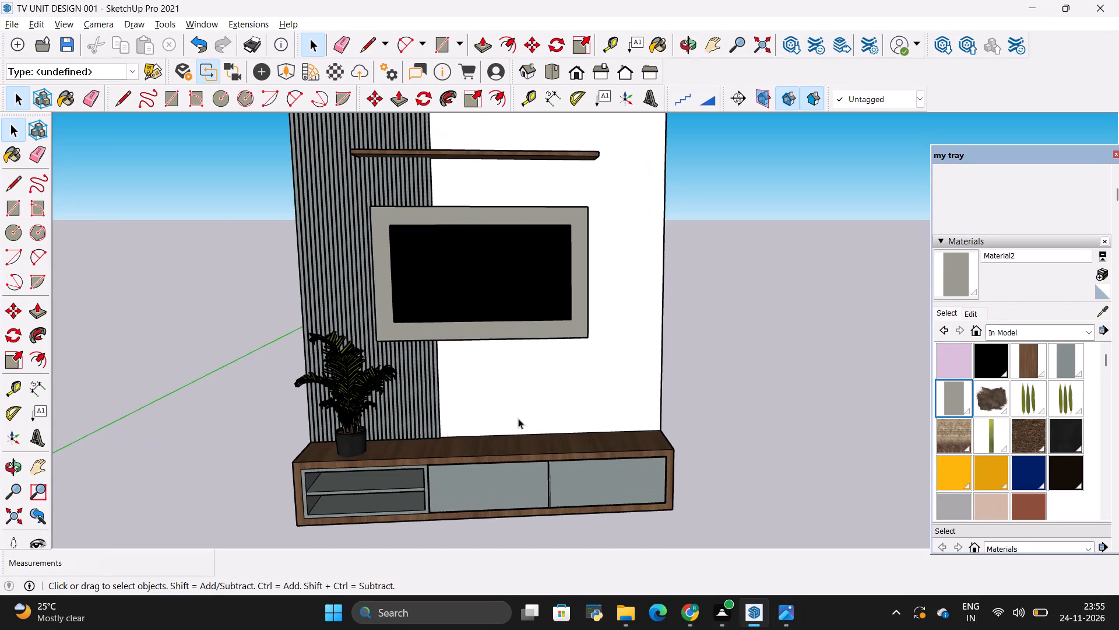
scroll(518, 418, down, 1)
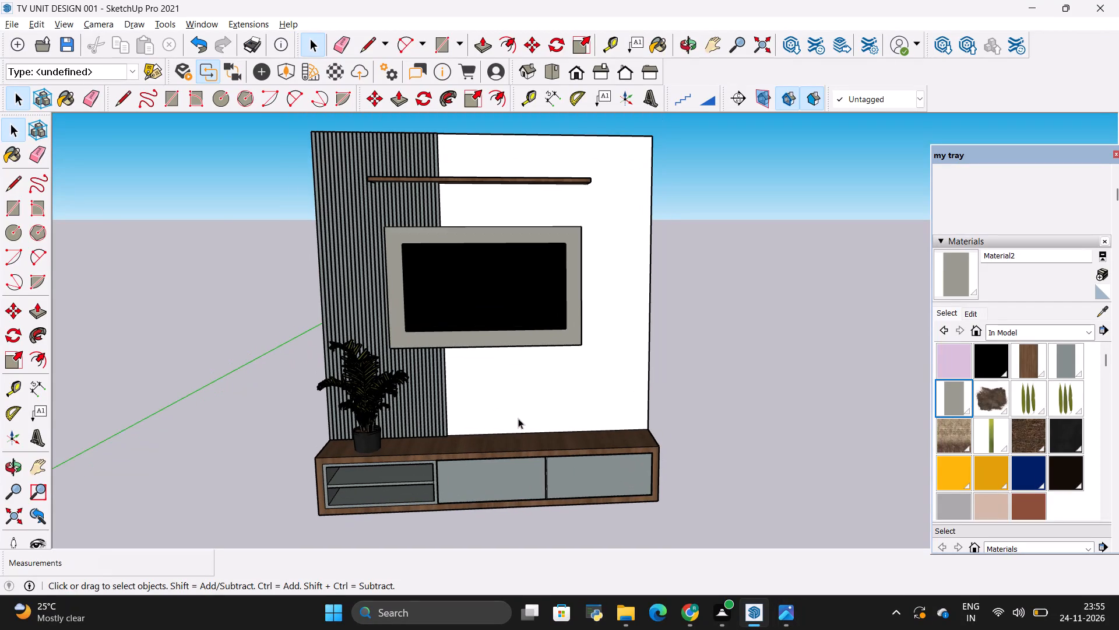
click(10, 460)
drag(103, 400, 568, 349)
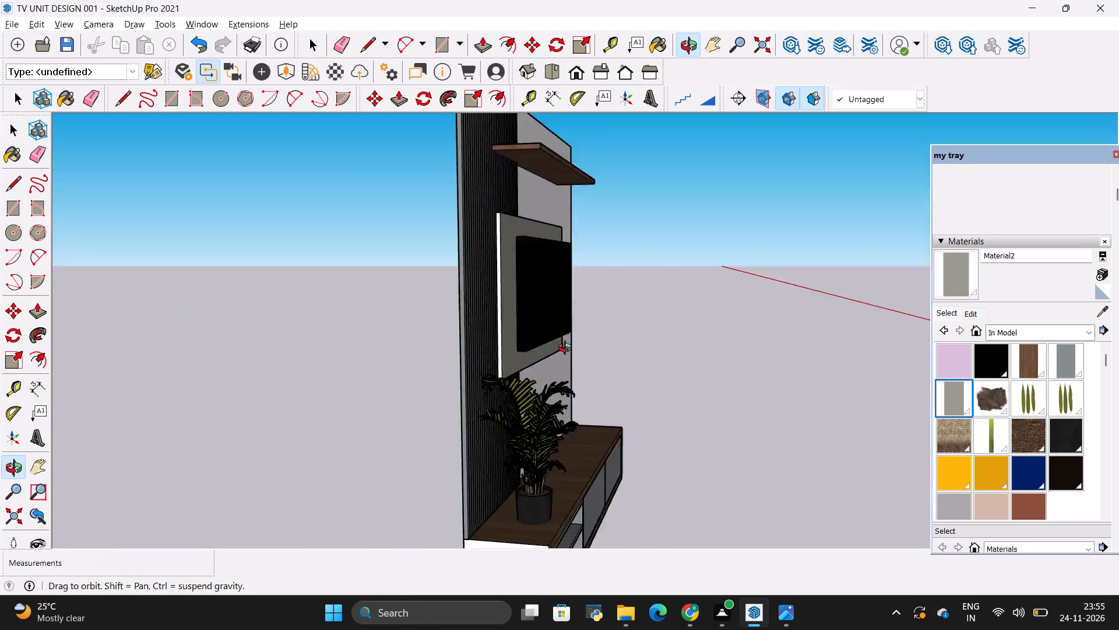
drag(568, 349, 233, 401)
drag(581, 237, 543, 294)
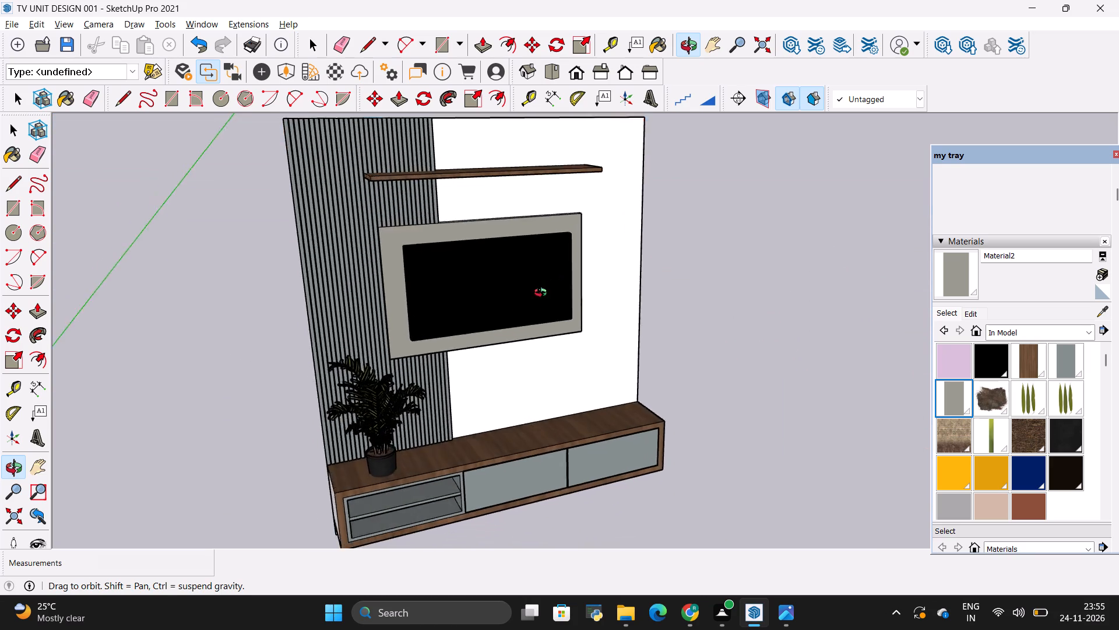
drag(543, 294, 504, 327)
scroll(519, 391, down, 3)
scroll(521, 391, up, 2)
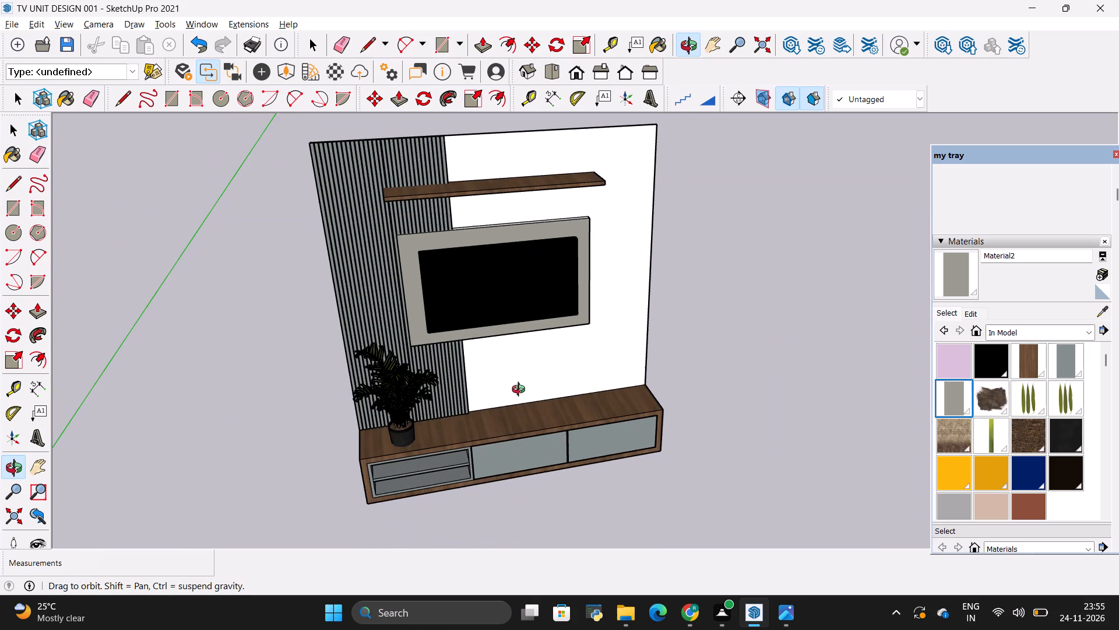
drag(572, 398, 519, 344)
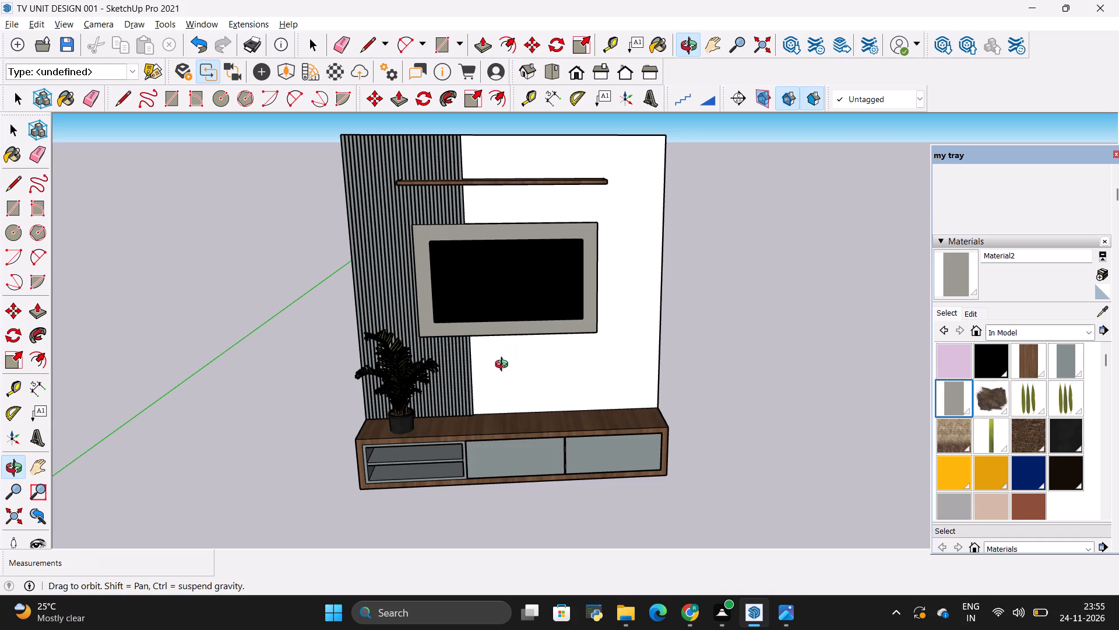
Sample the brown wood material from the TV console and paint both of the console's unpainted end faces with it.
drag(501, 372, 322, 376)
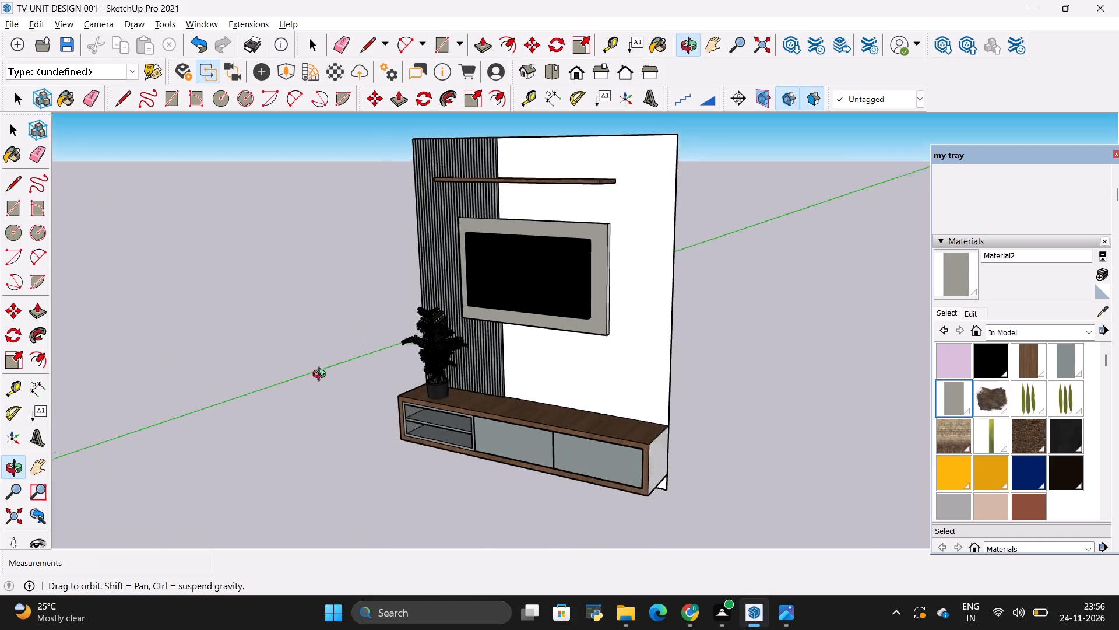
drag(322, 376, 321, 378)
click(1102, 309)
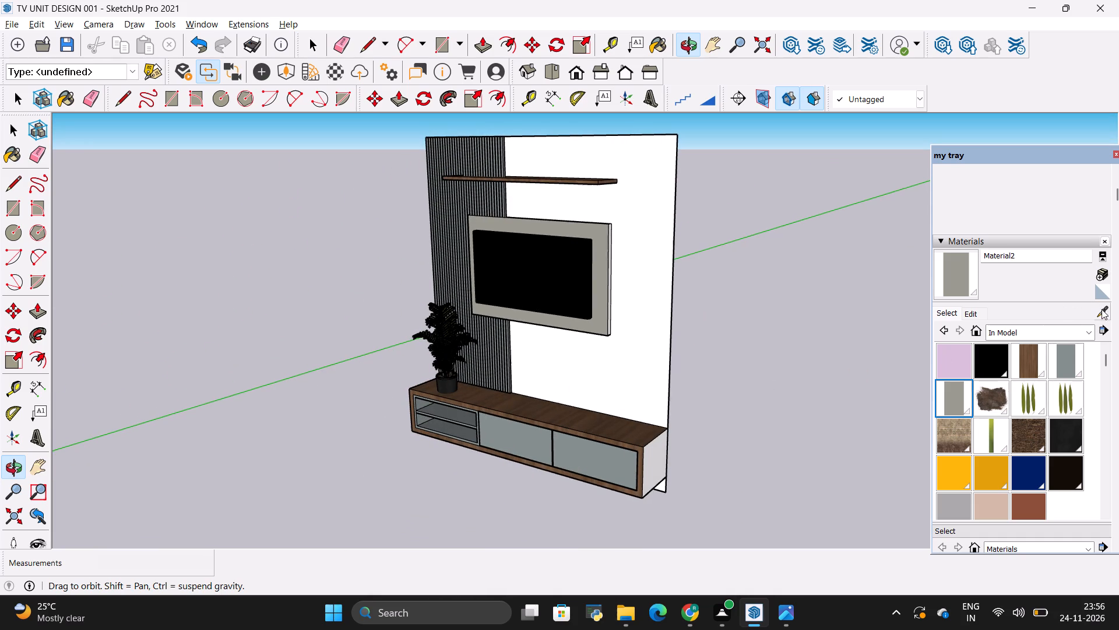
click(635, 435)
click(658, 463)
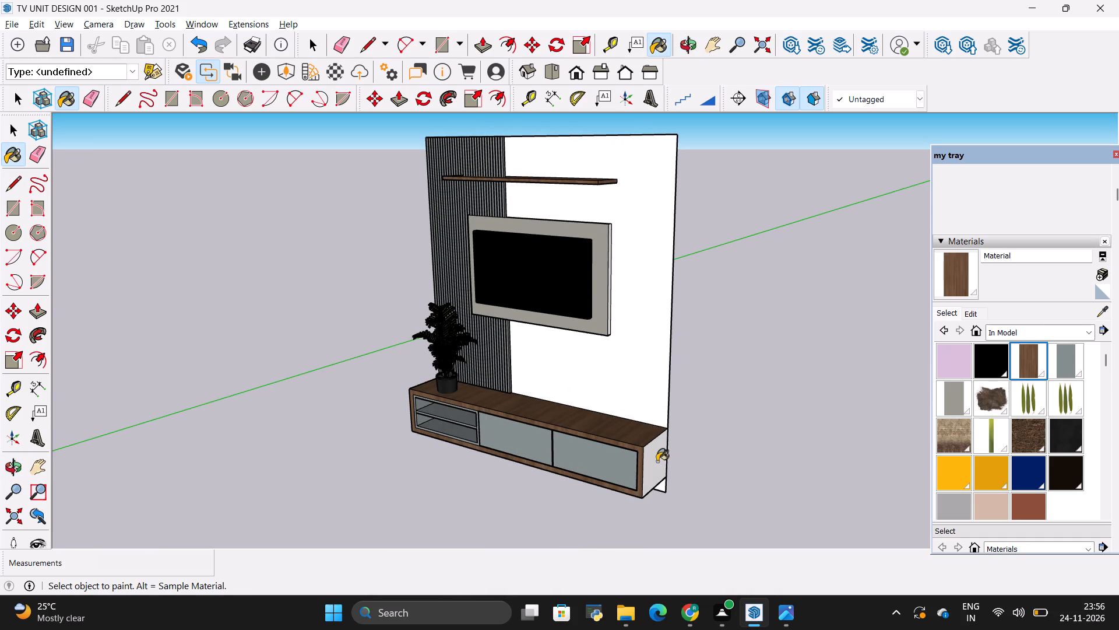
scroll(779, 456, down, 3)
click(7, 466)
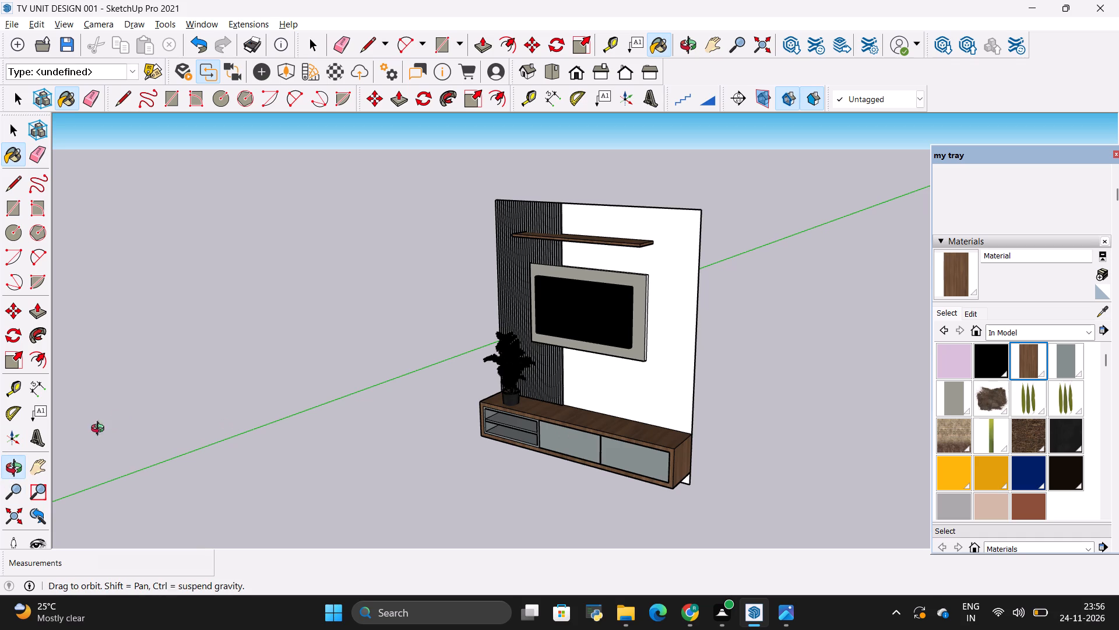
drag(186, 412, 653, 395)
key(Escape)
click(569, 456)
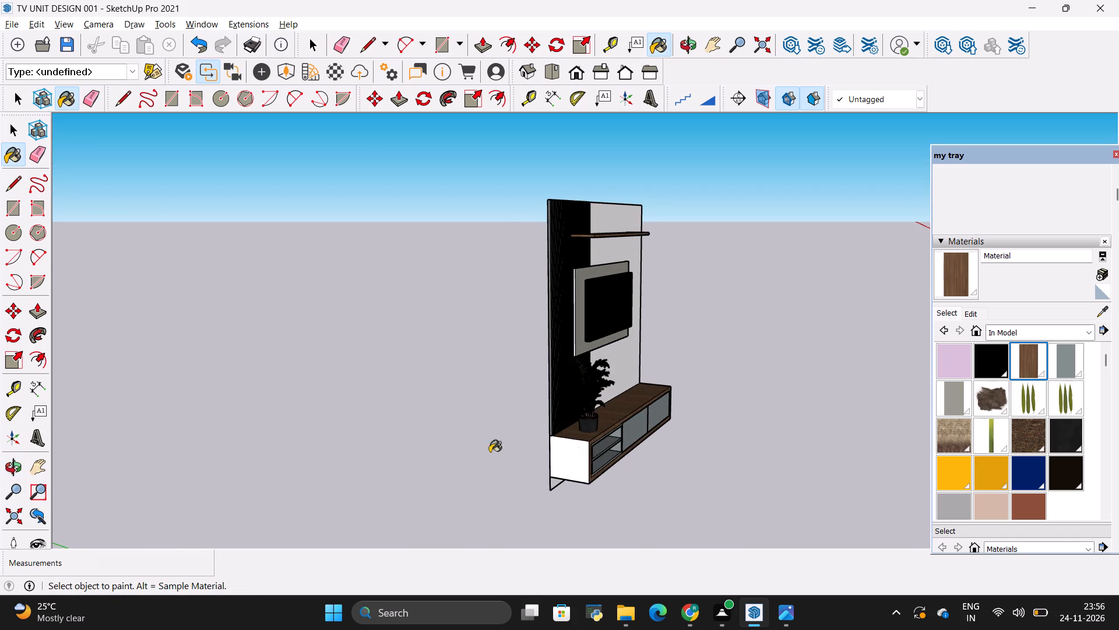
key(Escape)
key(space)
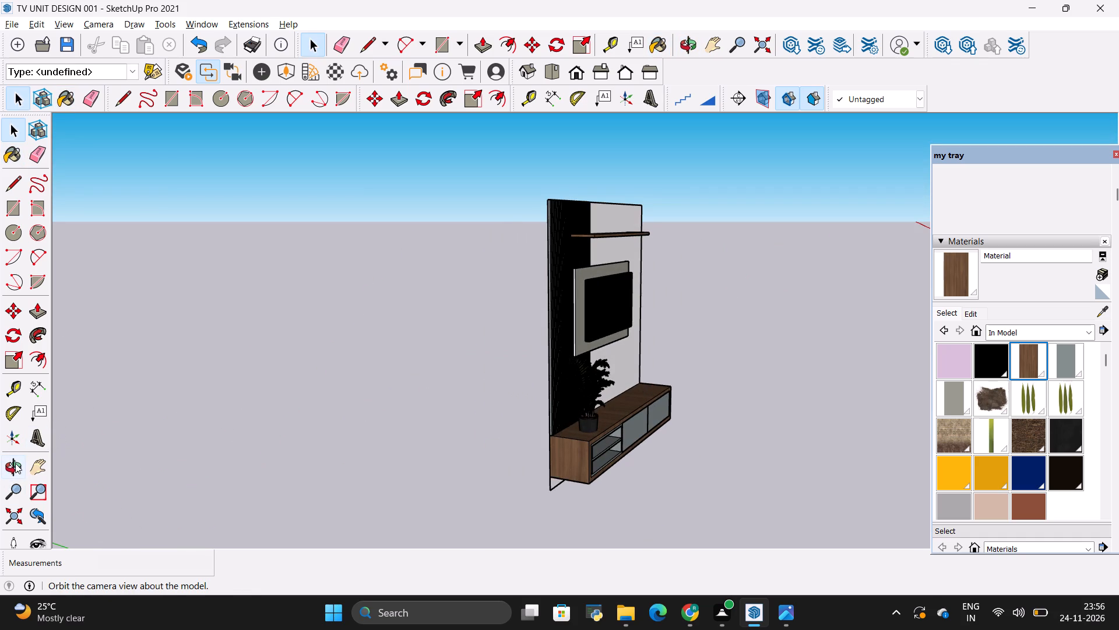
Compare the TV unit with the reference photo, examining the front, both ends and the back of the model.
click(16, 463)
drag(732, 355, 428, 380)
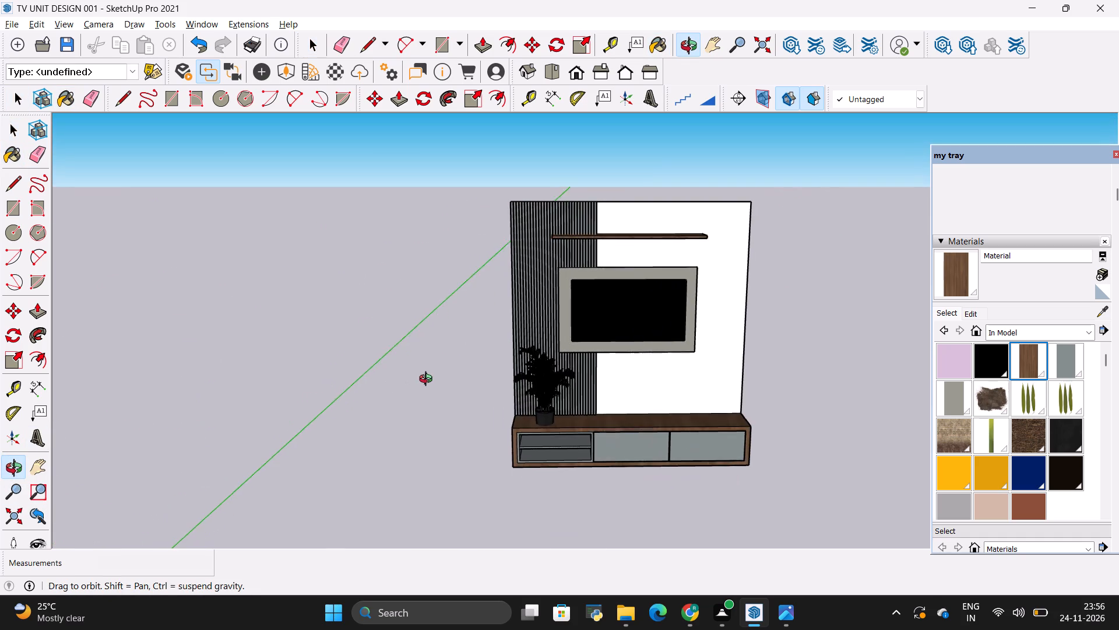
drag(428, 380, 380, 368)
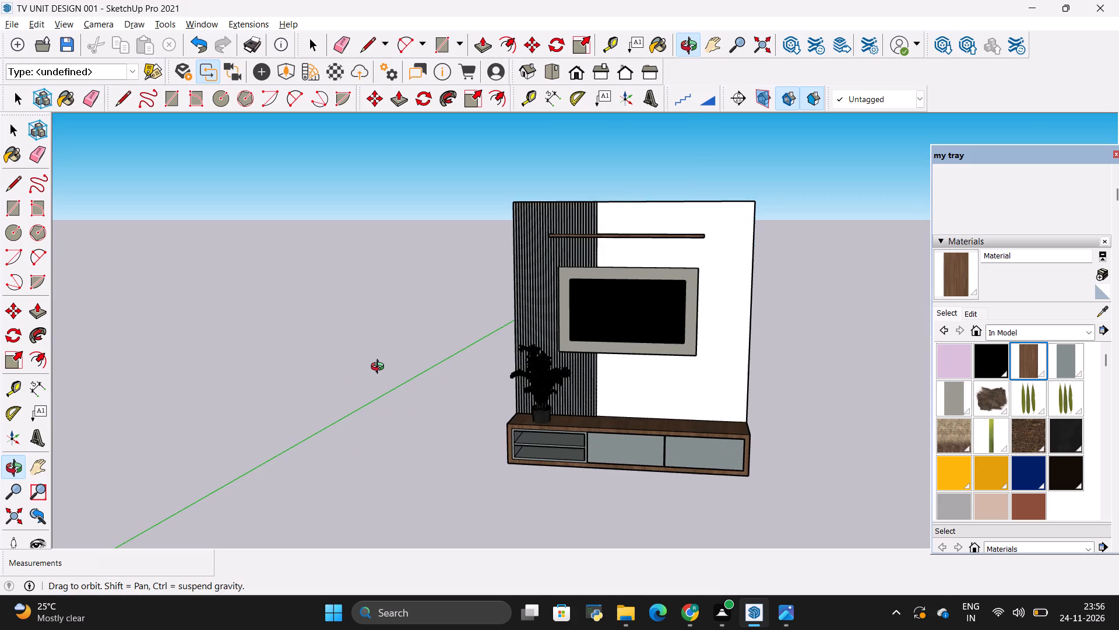
key(alt+Tab)
key(alt+Tab)
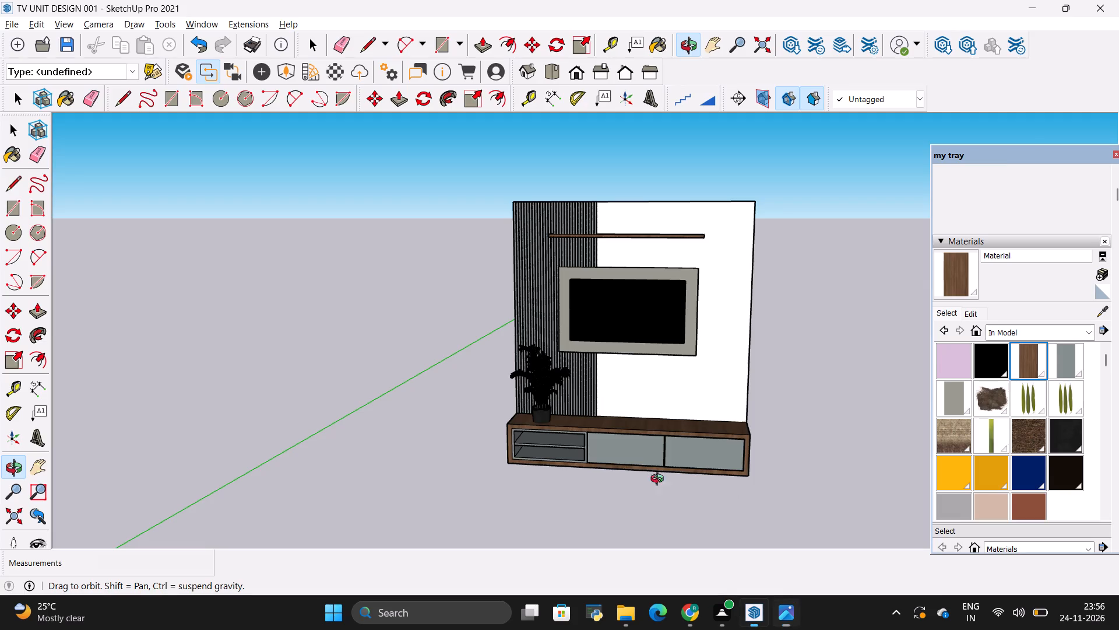
drag(441, 447, 504, 457)
drag(435, 457, 459, 454)
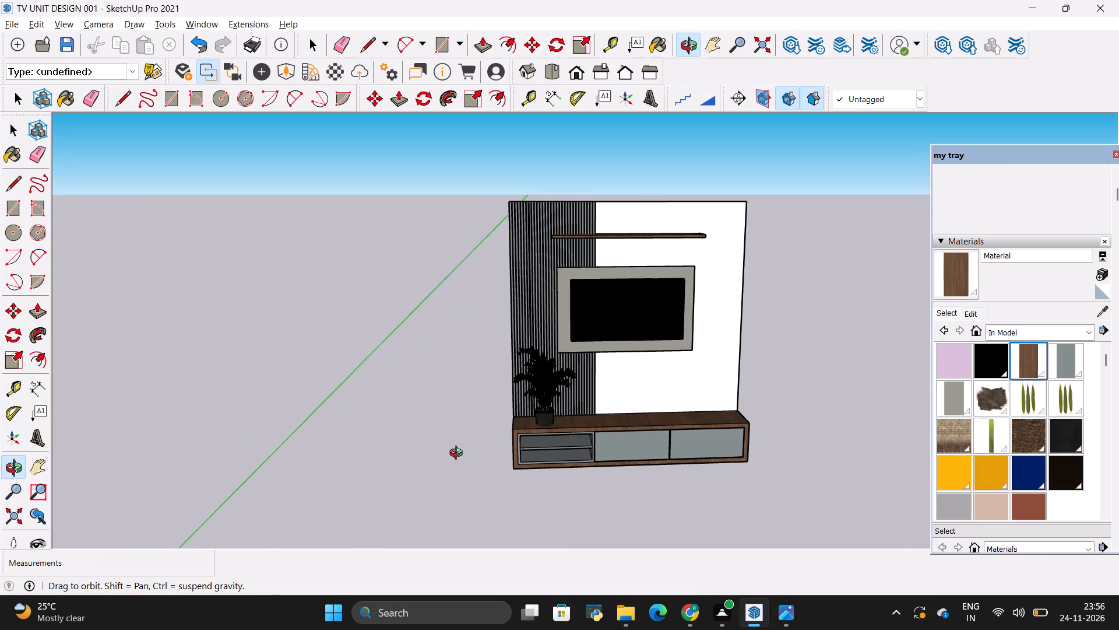
drag(459, 454, 459, 453)
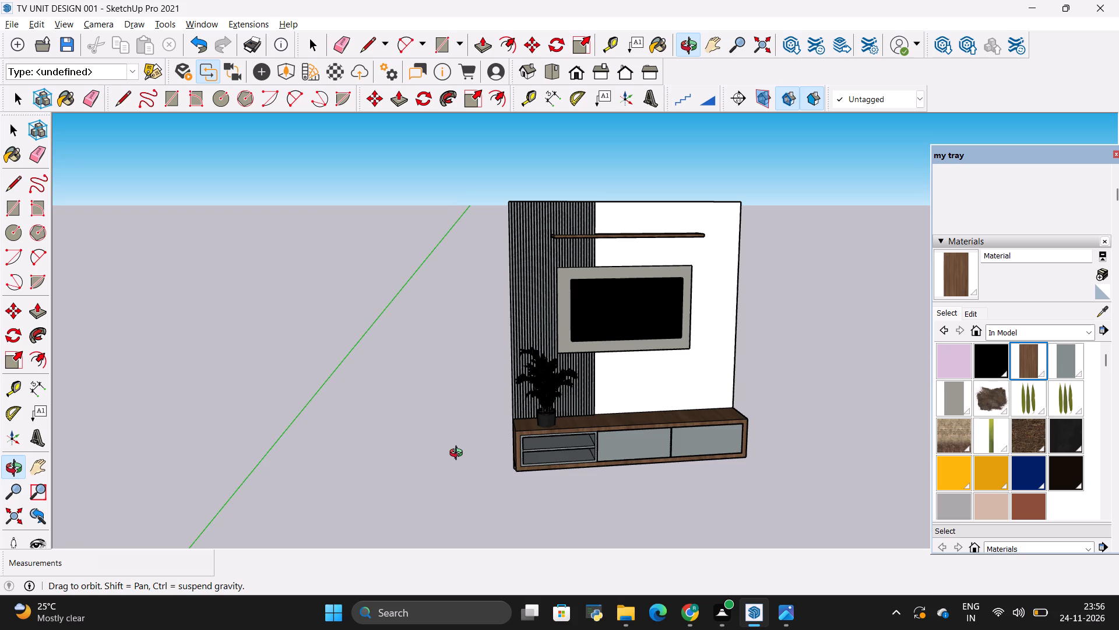
key(alt+Tab)
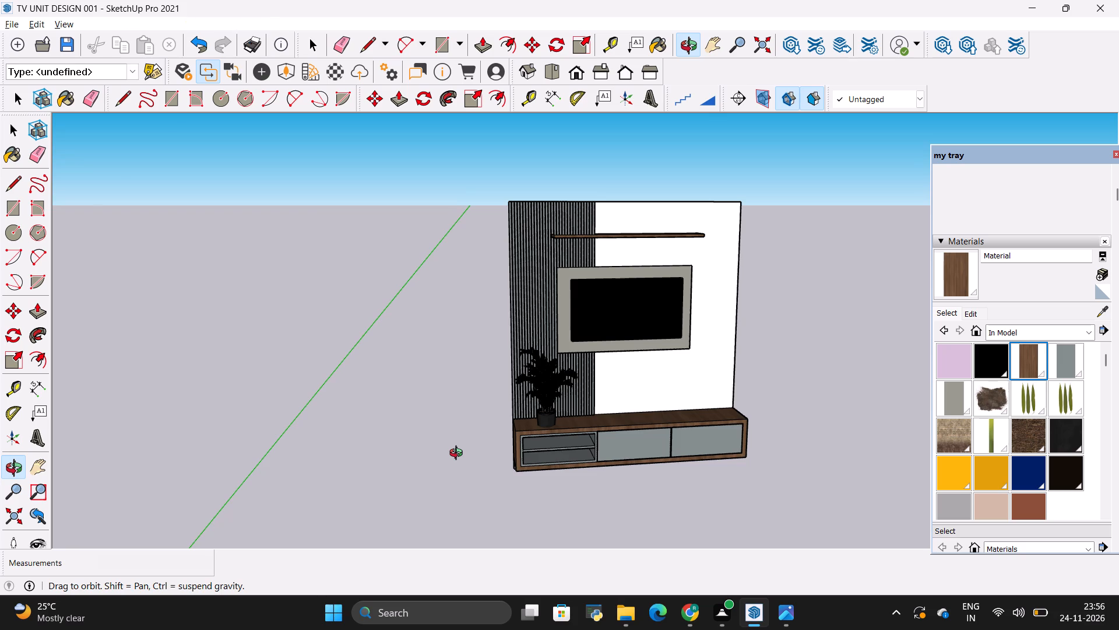
key(alt+Tab)
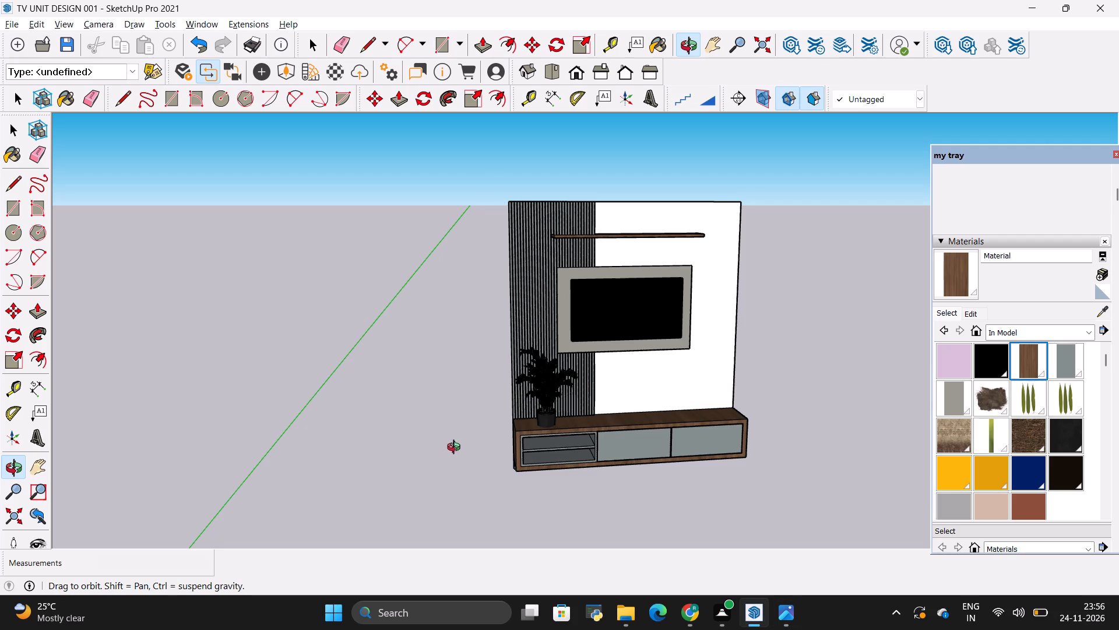
drag(397, 456, 498, 440)
drag(597, 428, 309, 458)
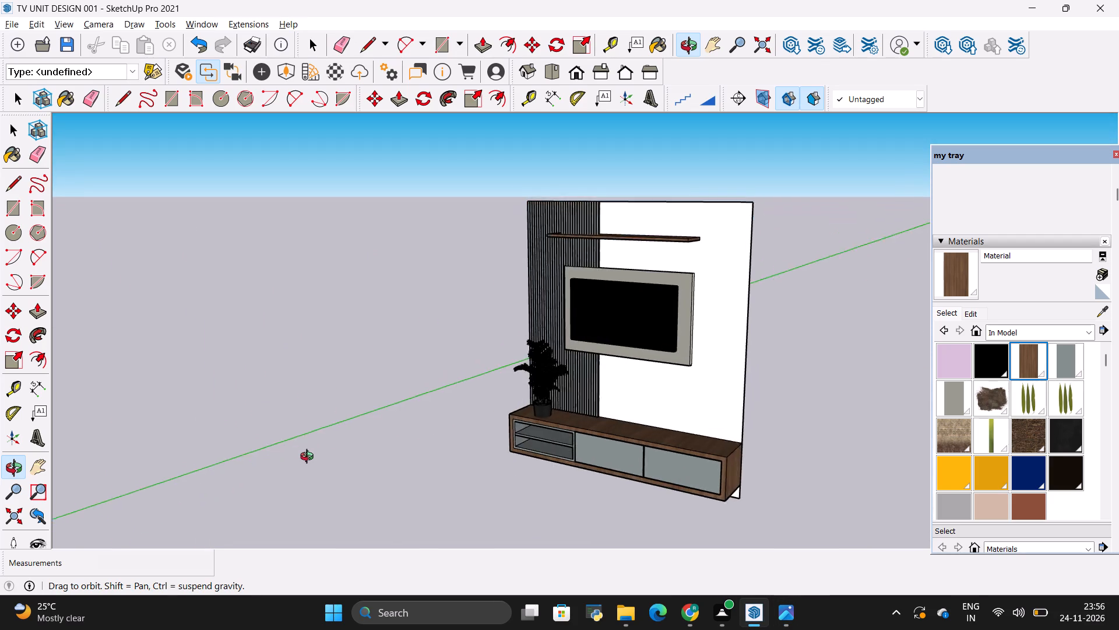
drag(309, 458, 698, 441)
drag(224, 459, 544, 455)
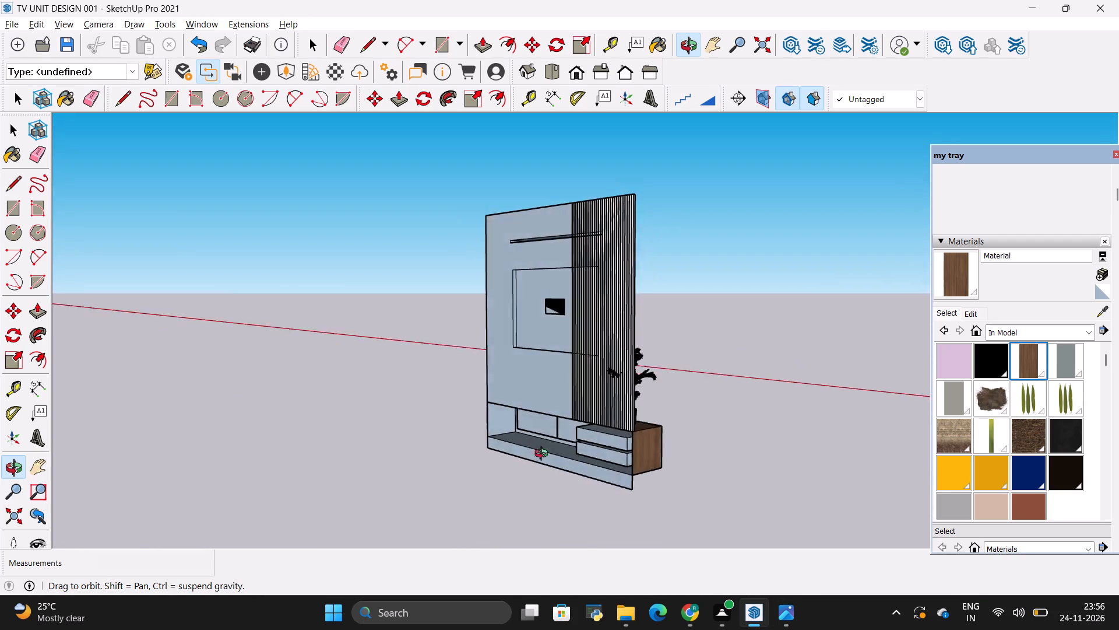
drag(544, 455, 254, 478)
drag(754, 404, 217, 469)
drag(361, 465, 338, 466)
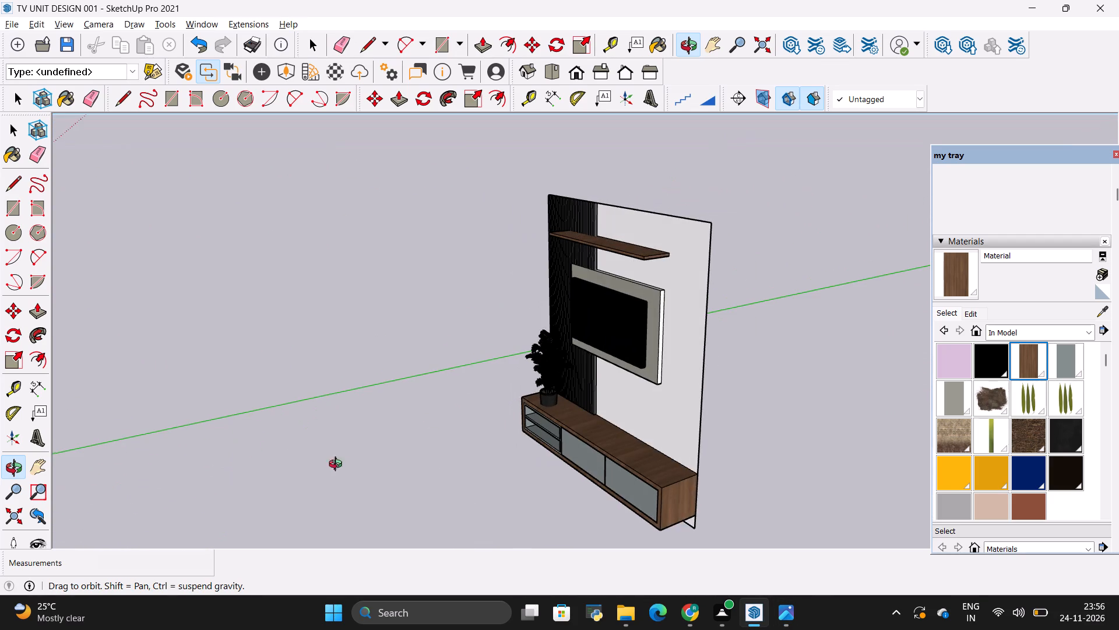
drag(338, 466, 710, 425)
drag(703, 511, 706, 481)
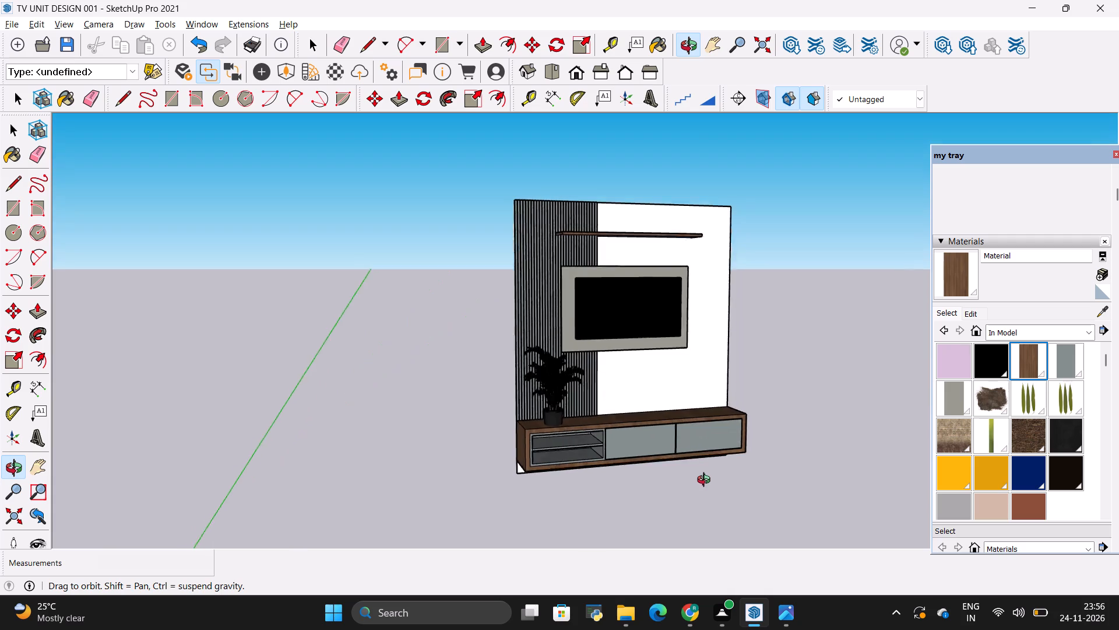
drag(706, 481, 695, 545)
drag(783, 351, 714, 423)
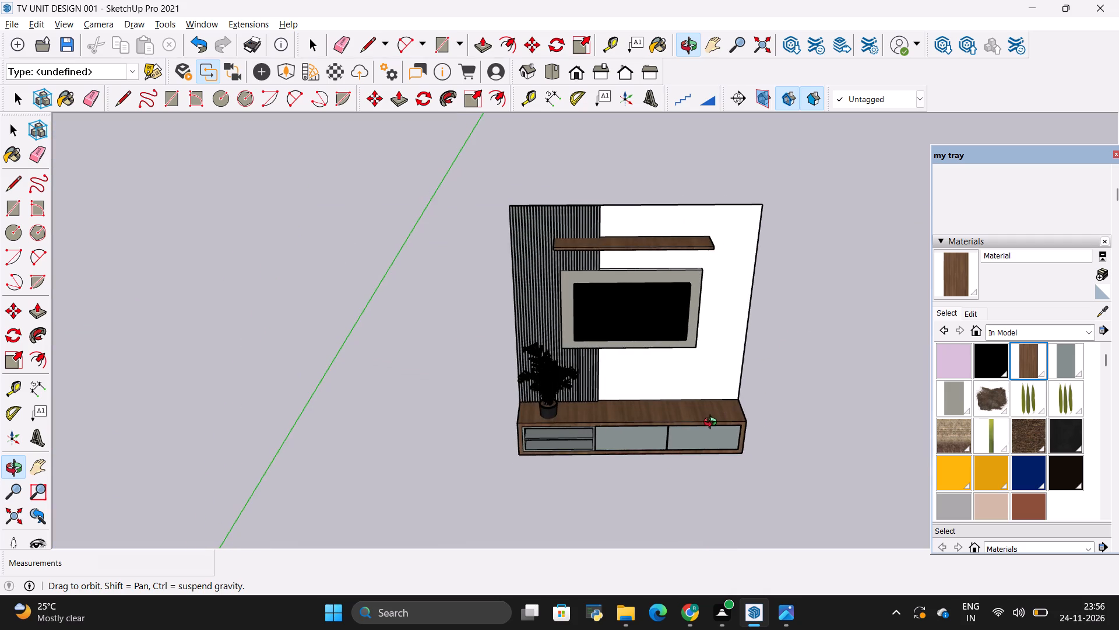
key(alt+Tab)
key(alt+Tab)
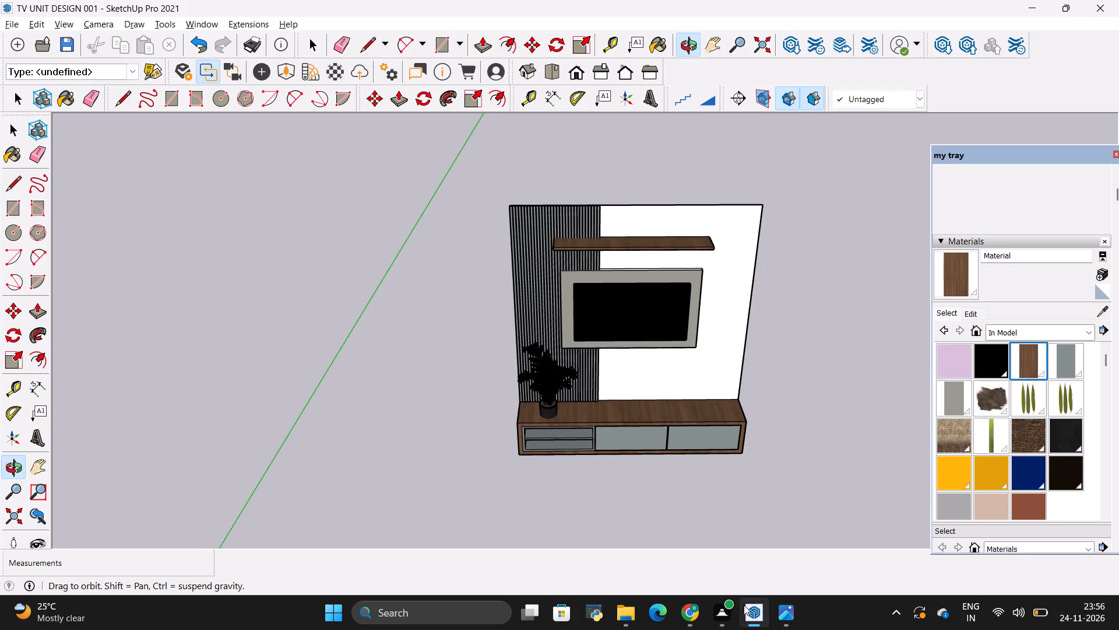
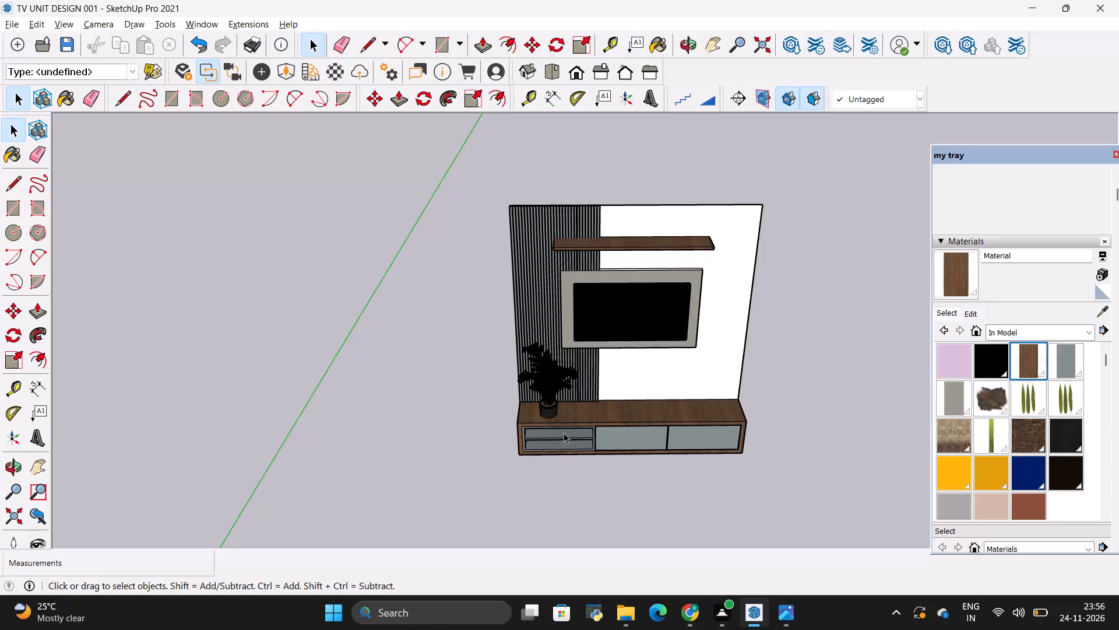
Check the reference photo of the TV wall in Photos again, comparing its finishes and decorations with the SketchUp model.
key(alt+Tab)
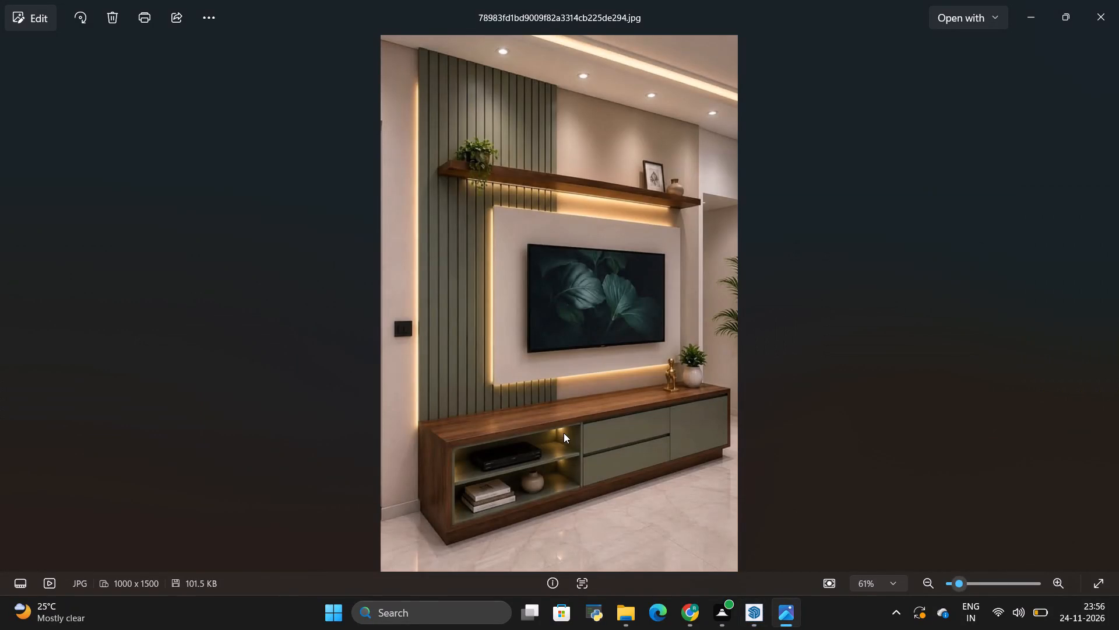
key(alt+Tab)
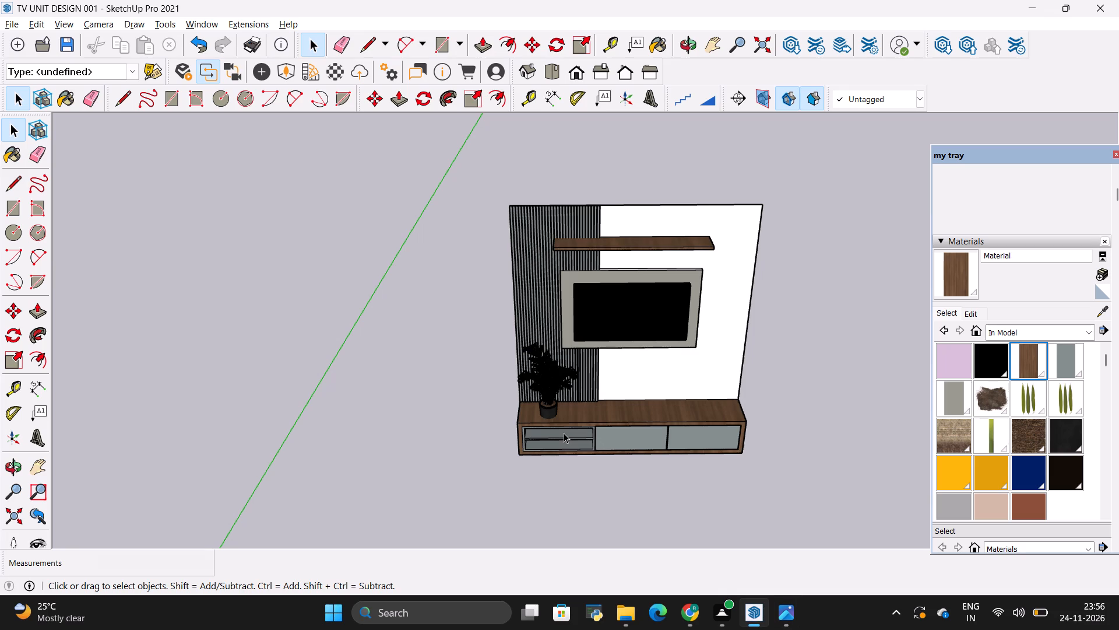
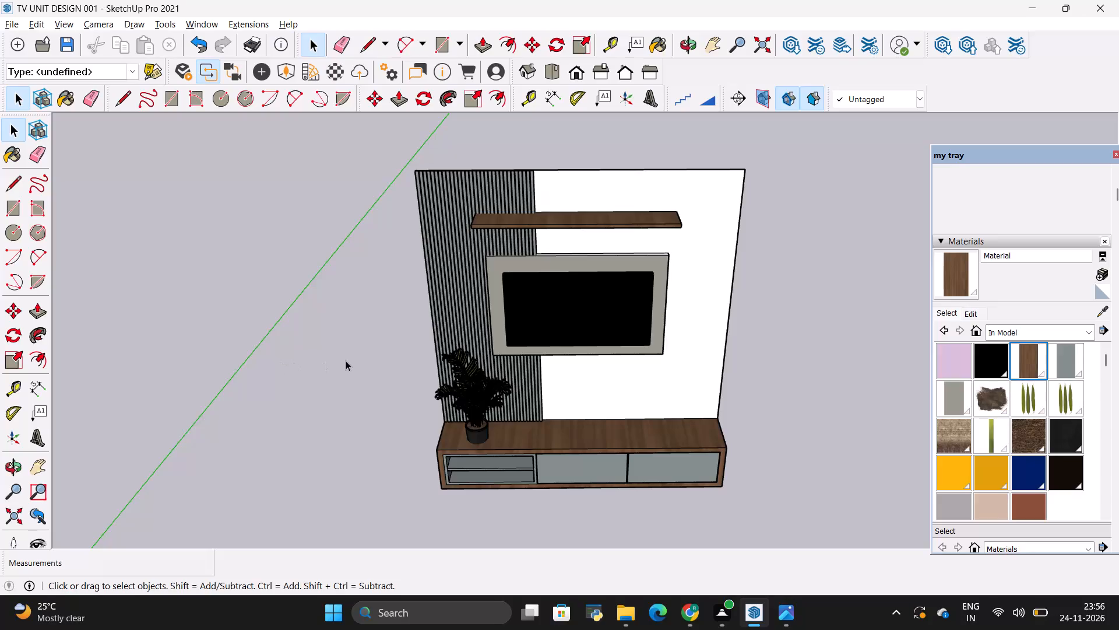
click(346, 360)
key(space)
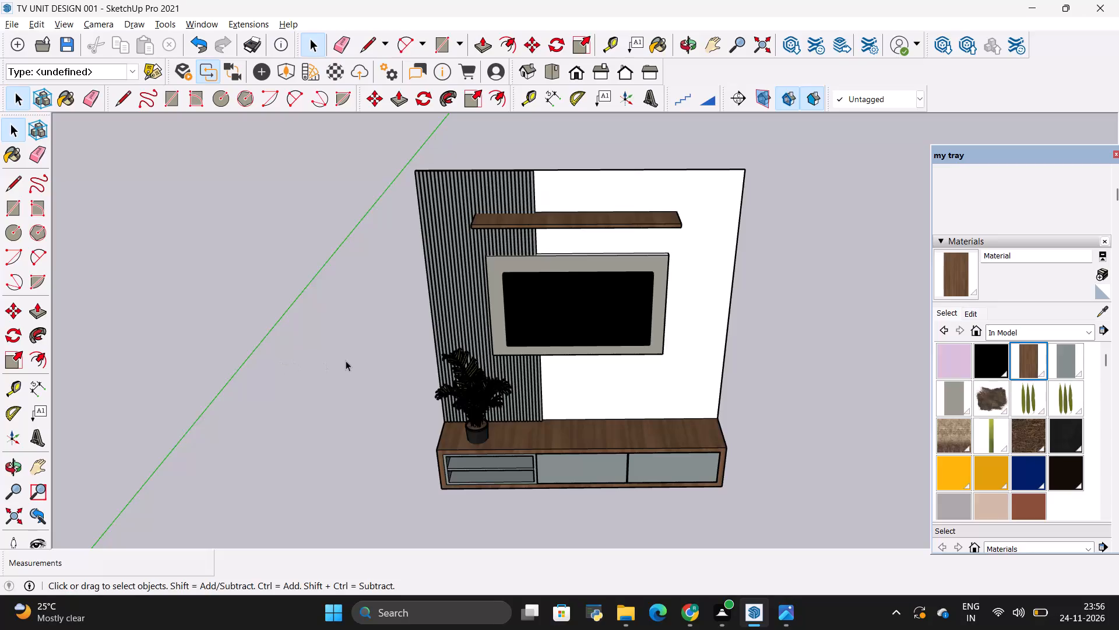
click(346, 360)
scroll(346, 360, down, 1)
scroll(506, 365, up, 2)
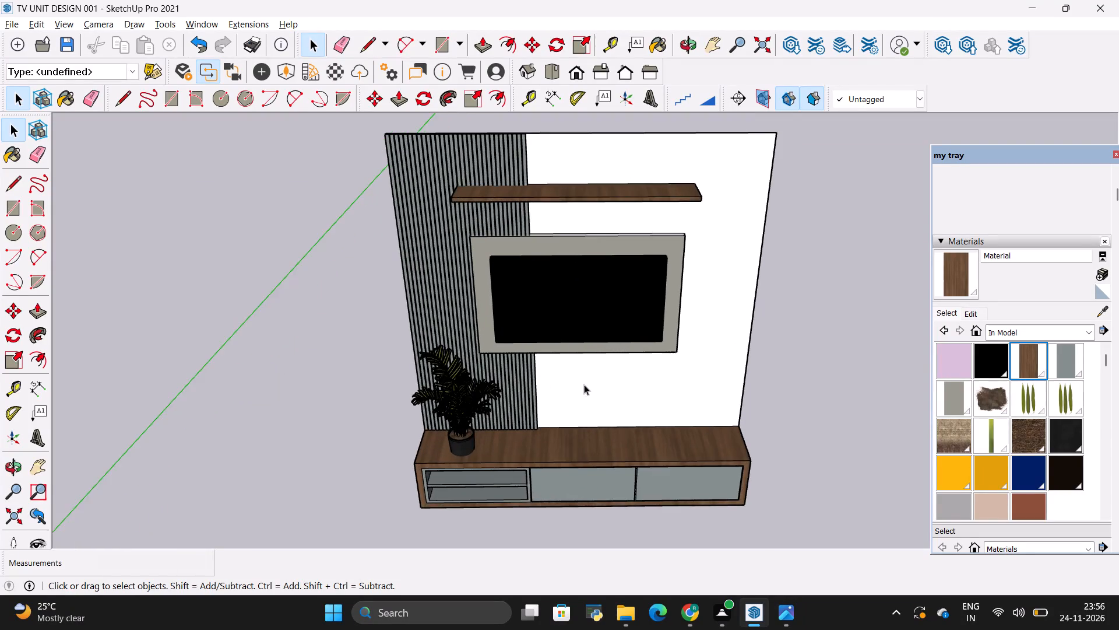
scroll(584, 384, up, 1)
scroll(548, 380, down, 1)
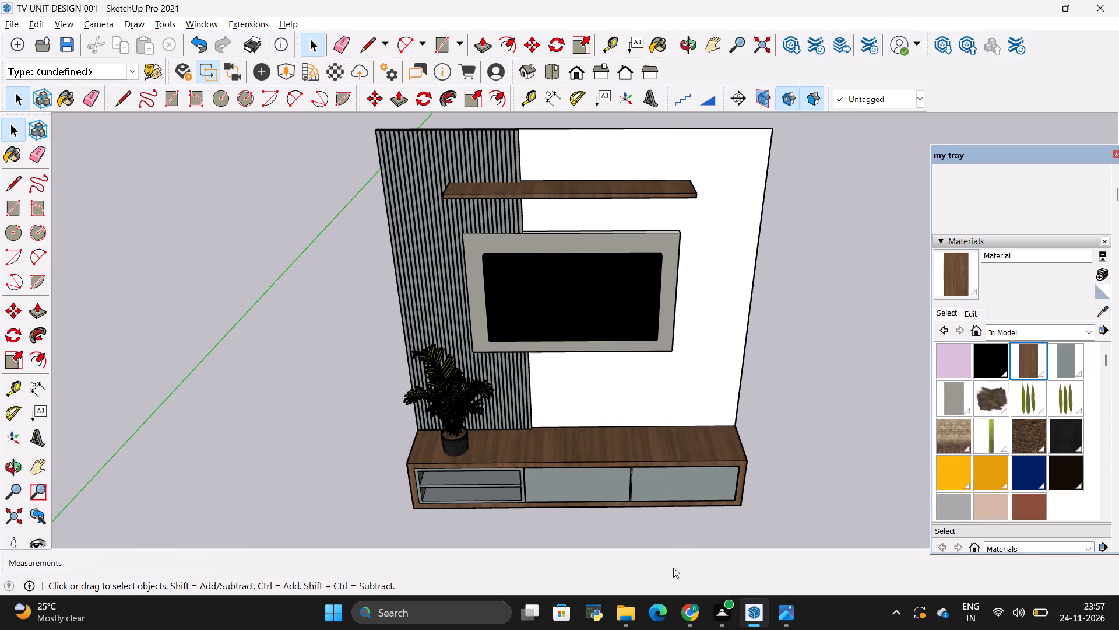